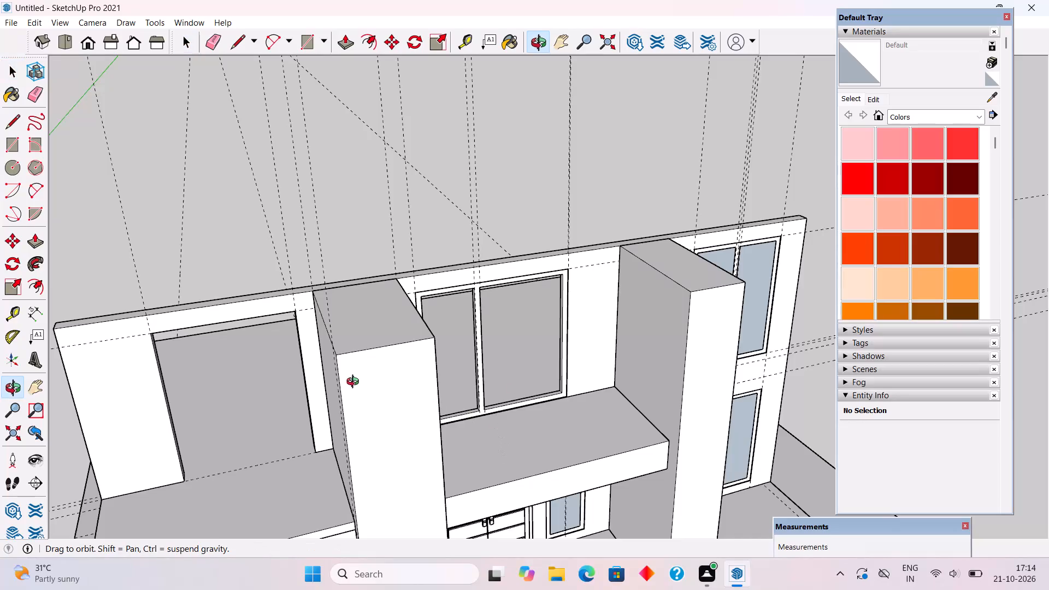
Draw glass rectangles filling both panes of the window above the entrance canopy, 3' 2" by 8' 4" and 5' 4" by 8' 4".
middle_drag(540, 390, 386, 343)
scroll(446, 383, up, 1)
middle_drag(446, 383, 592, 417)
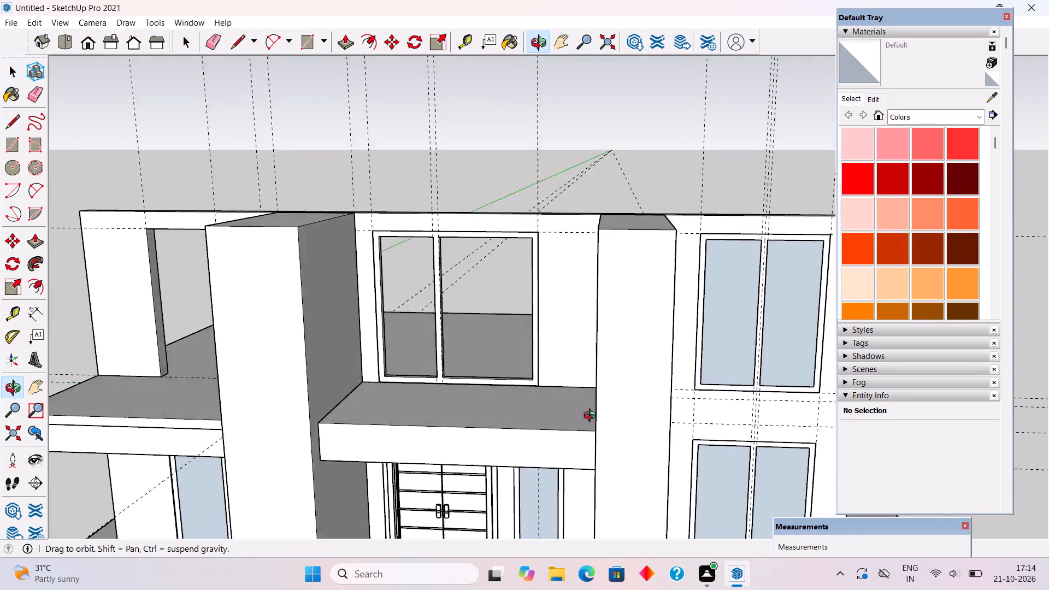
middle_drag(592, 417, 630, 423)
scroll(378, 274, up, 5)
key(r)
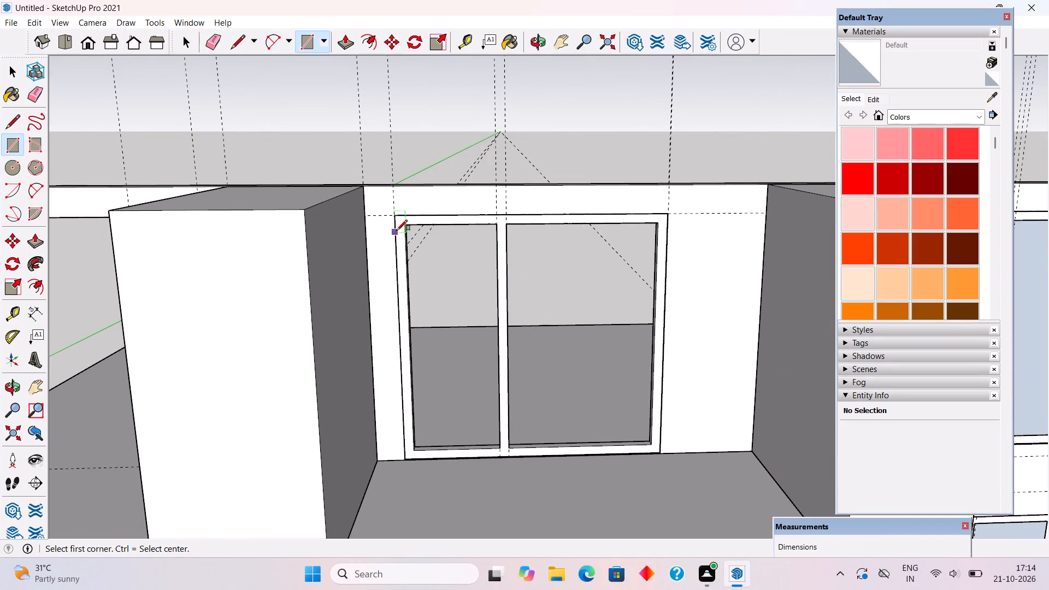
click(404, 229)
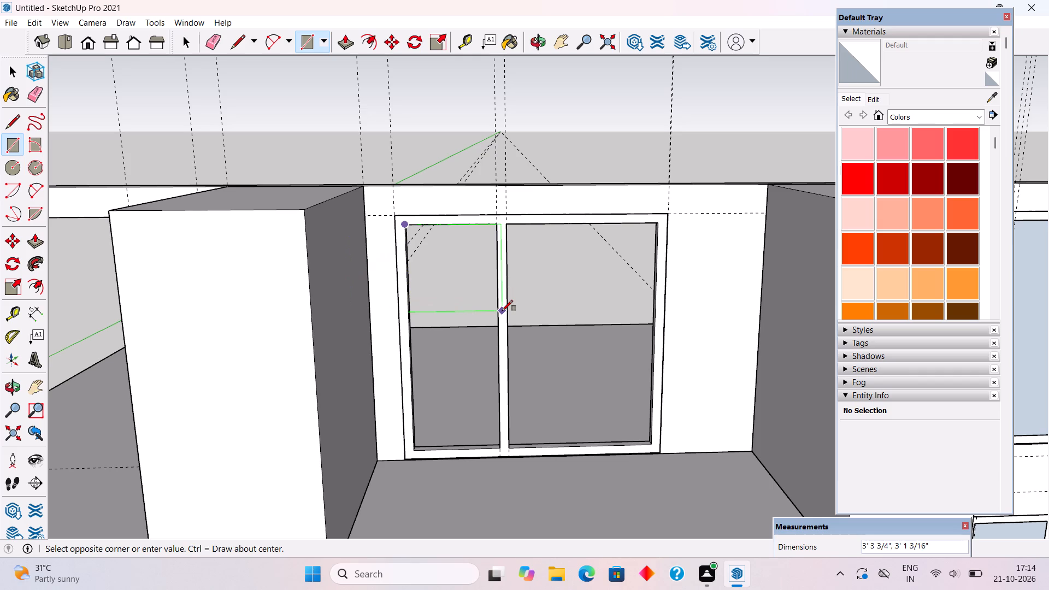
click(502, 451)
click(504, 222)
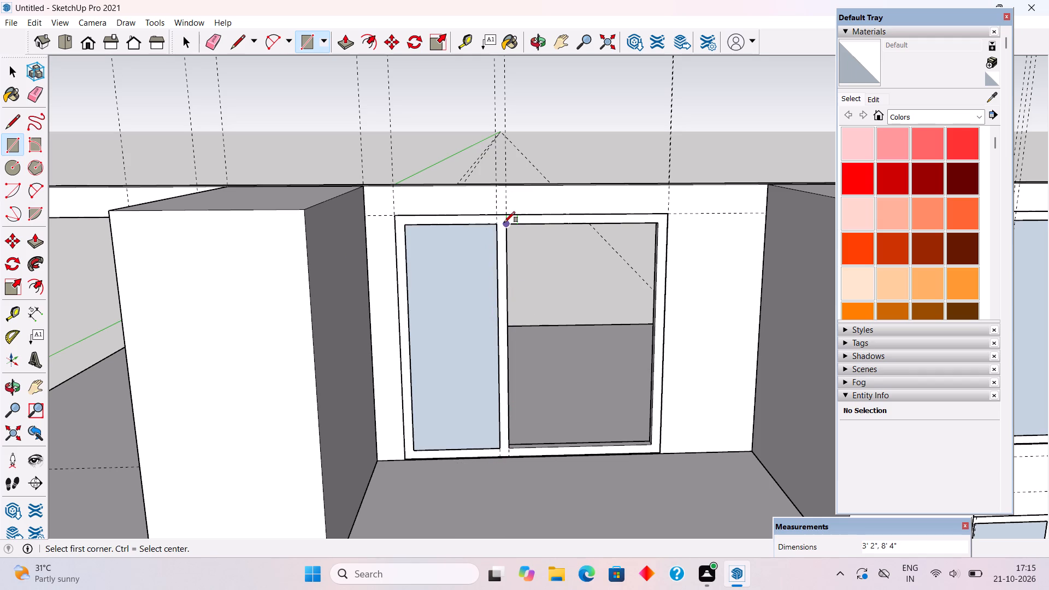
click(652, 444)
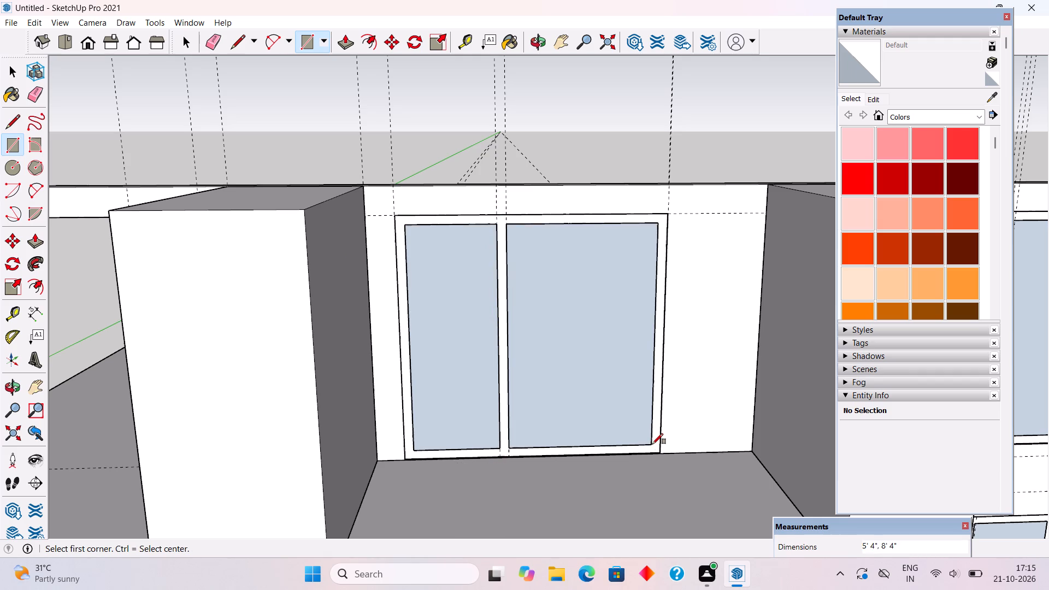
Make each of the two glass panes, with its edges, a separate group.
key(space)
triple_click(627, 429)
right_click(627, 429)
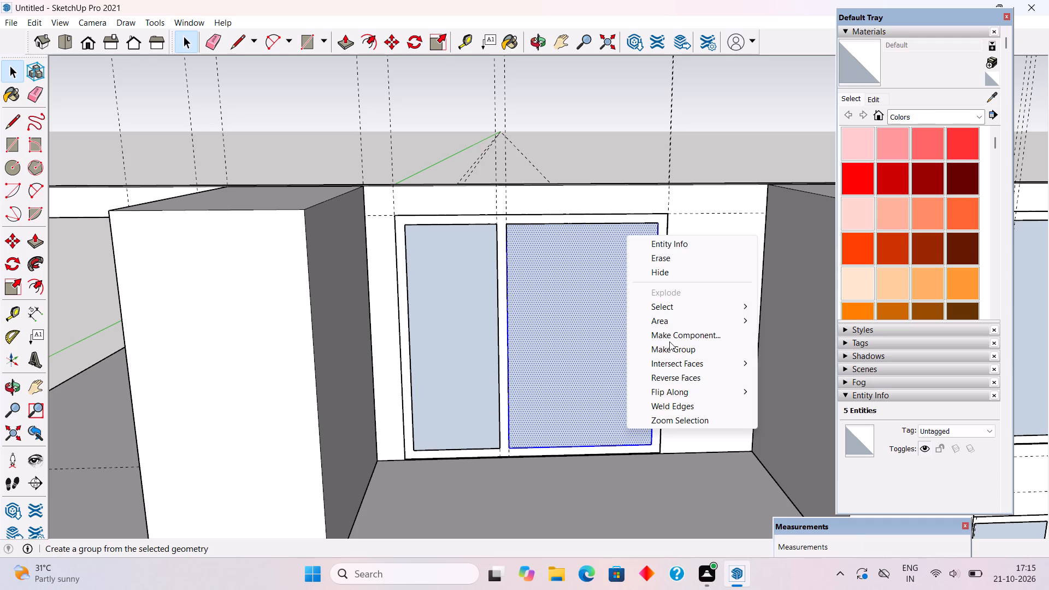
click(673, 353)
triple_click(484, 396)
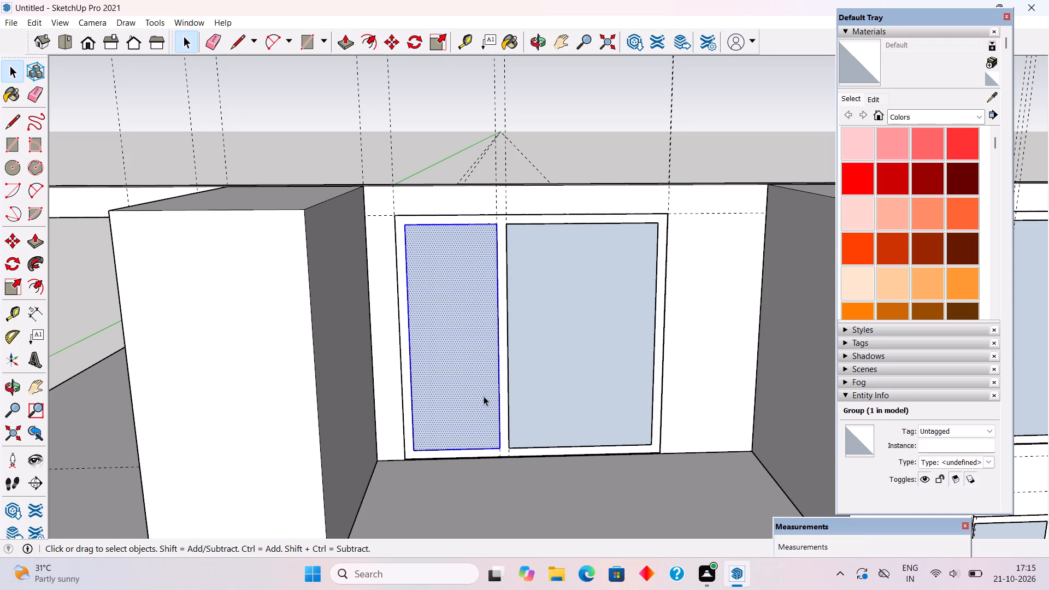
right_click(484, 396)
drag(484, 396, 510, 303)
triple_click(485, 353)
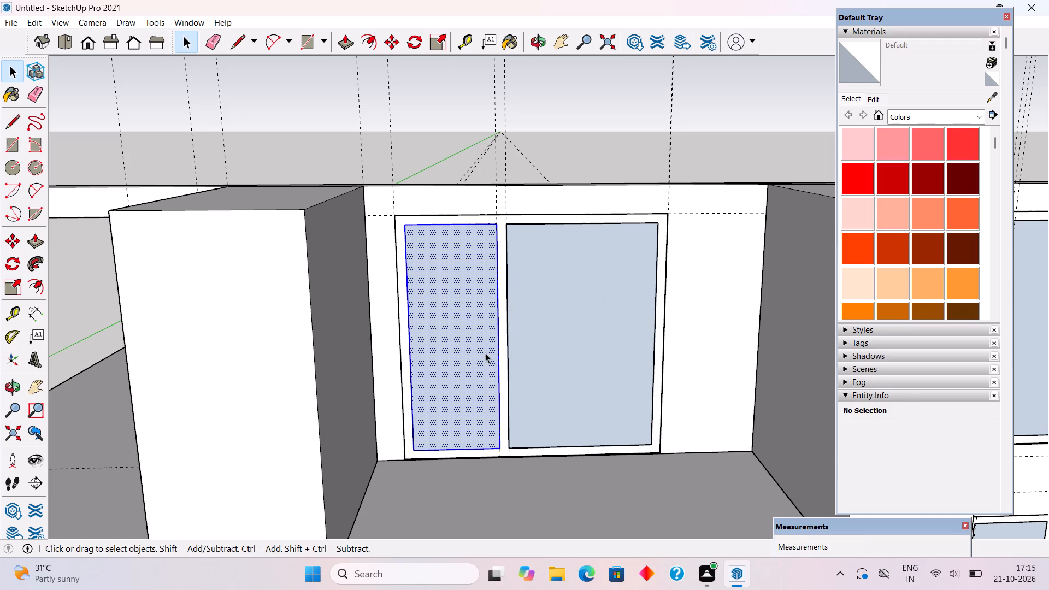
right_click(485, 352)
click(536, 465)
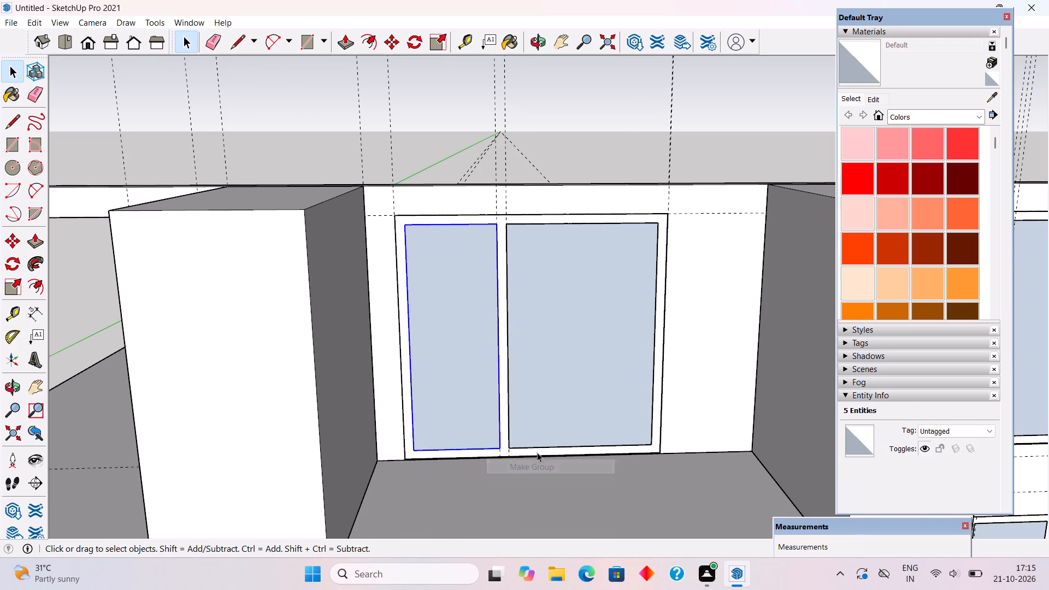
scroll(537, 452, down, 8)
click(539, 286)
Draw a 7' by 9' rectangle filling the empty upper-floor opening beside the entrance bay.
middle_drag(163, 528, 316, 504)
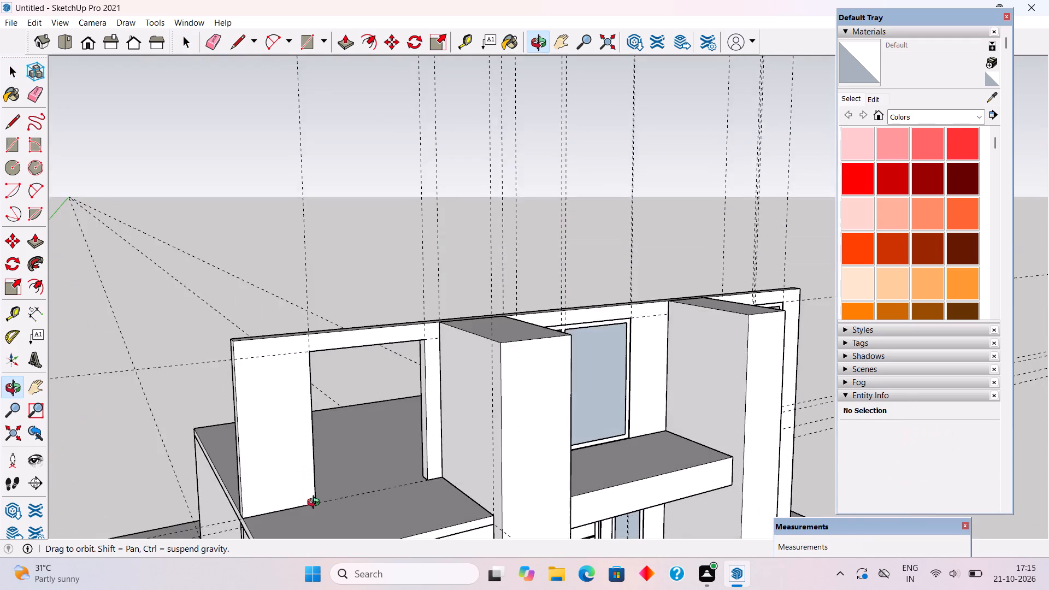
middle_drag(316, 504, 280, 532)
key(r)
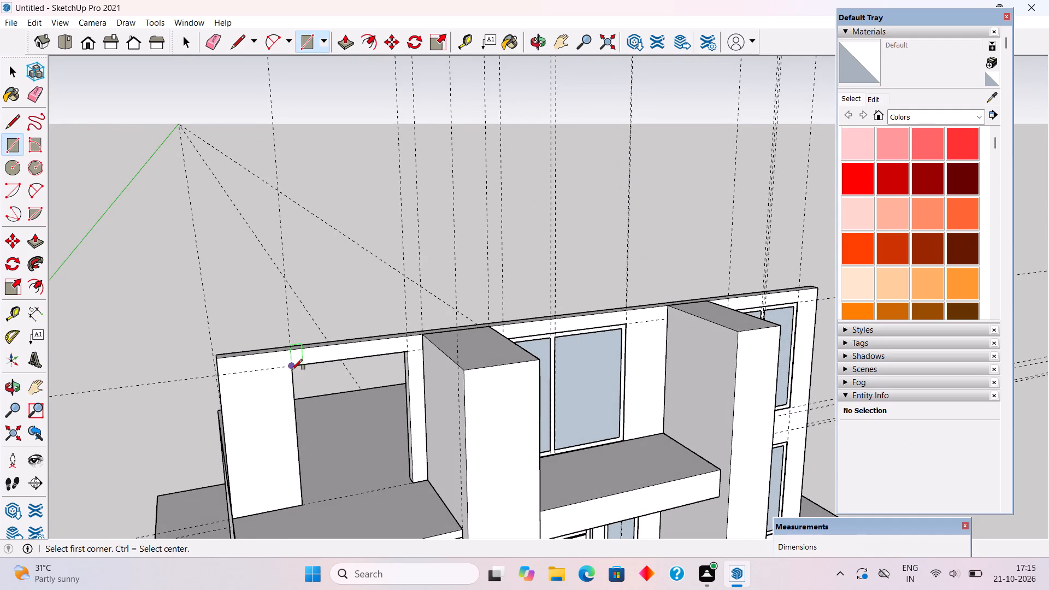
click(292, 370)
click(419, 481)
Offset the edges of the new opening face inward by 4" to outline the frame.
key(f)
click(366, 486)
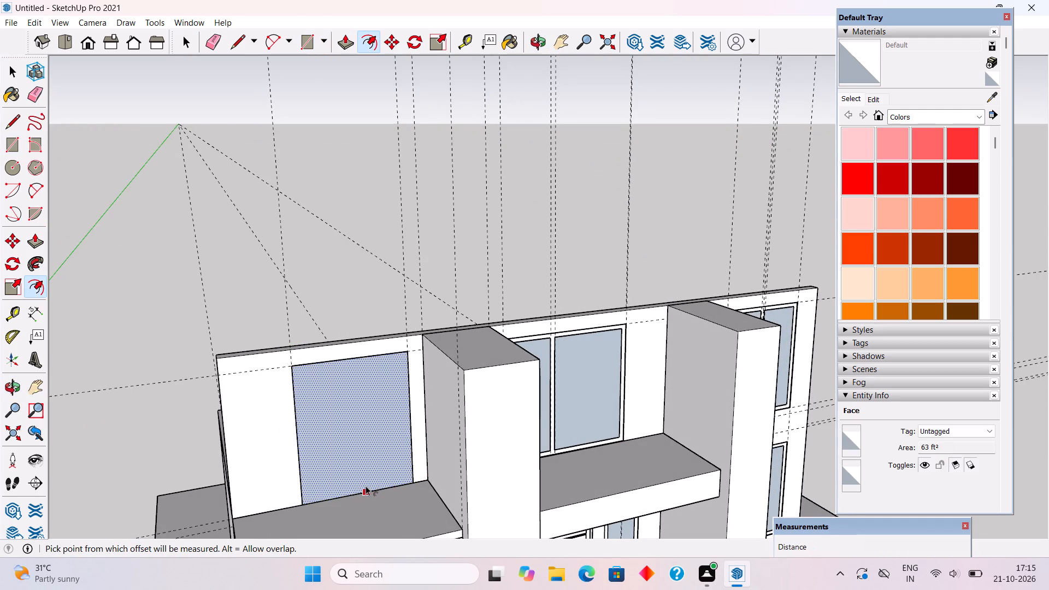
text(4")
key(Return)
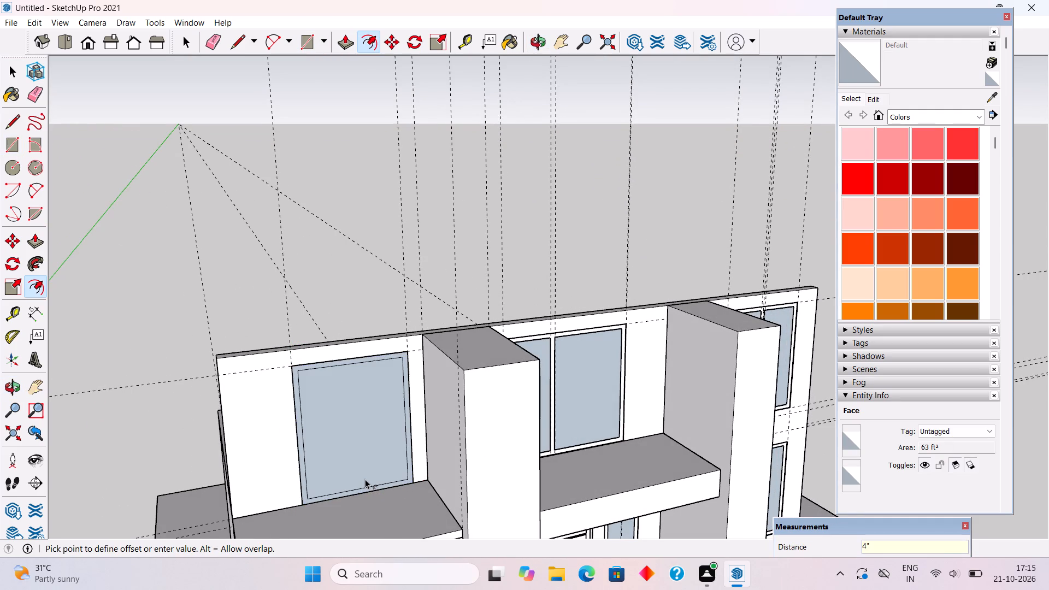
key(space)
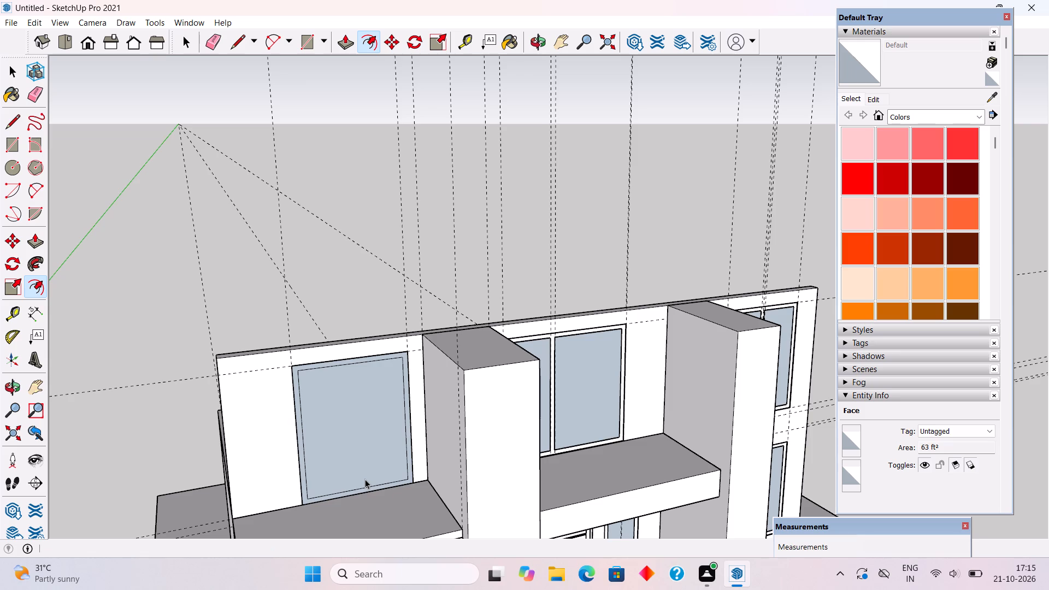
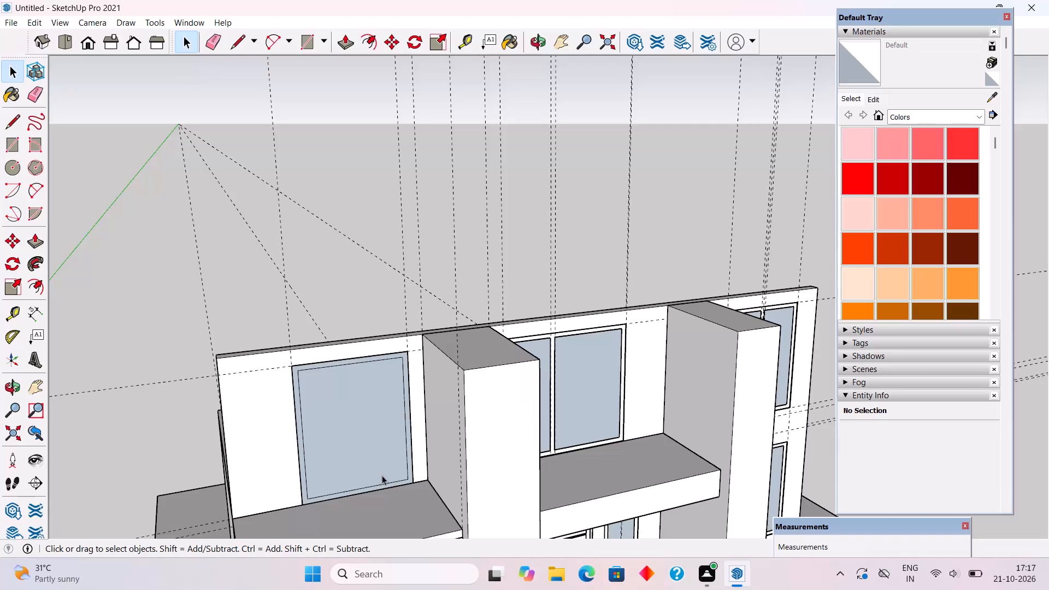
Place a vertical guide at the middle of the new window frame outline and another 2" to one side of it.
scroll(278, 447, up, 5)
scroll(339, 438, up, 5)
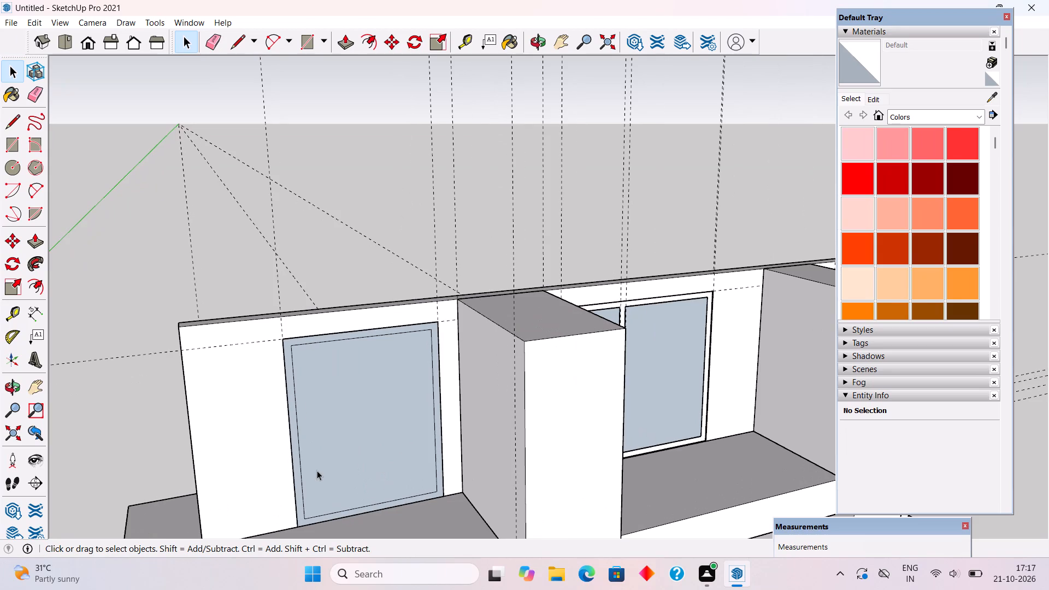
scroll(302, 450, up, 5)
key(t)
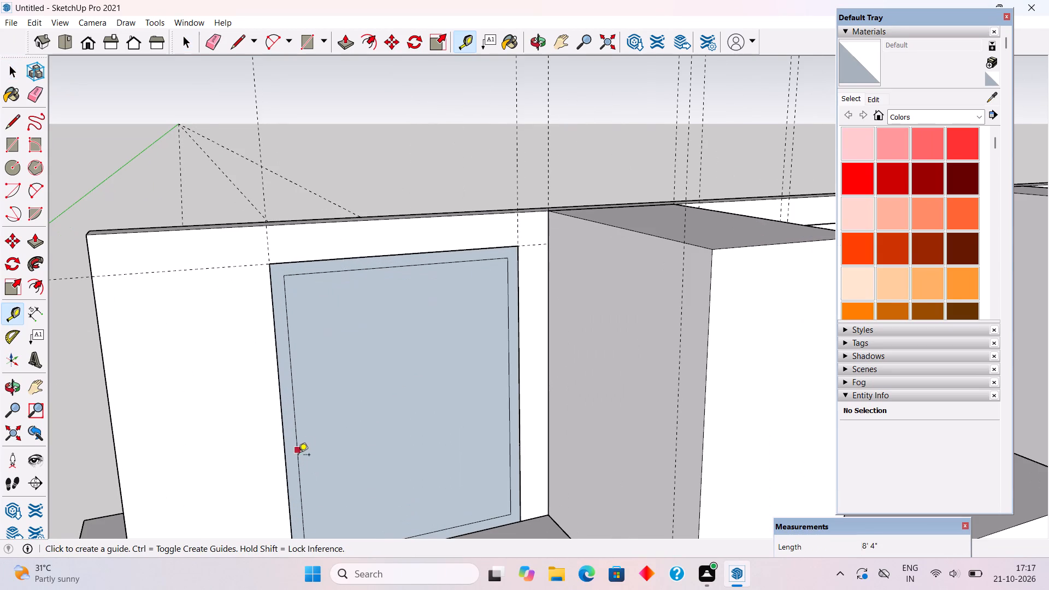
click(298, 463)
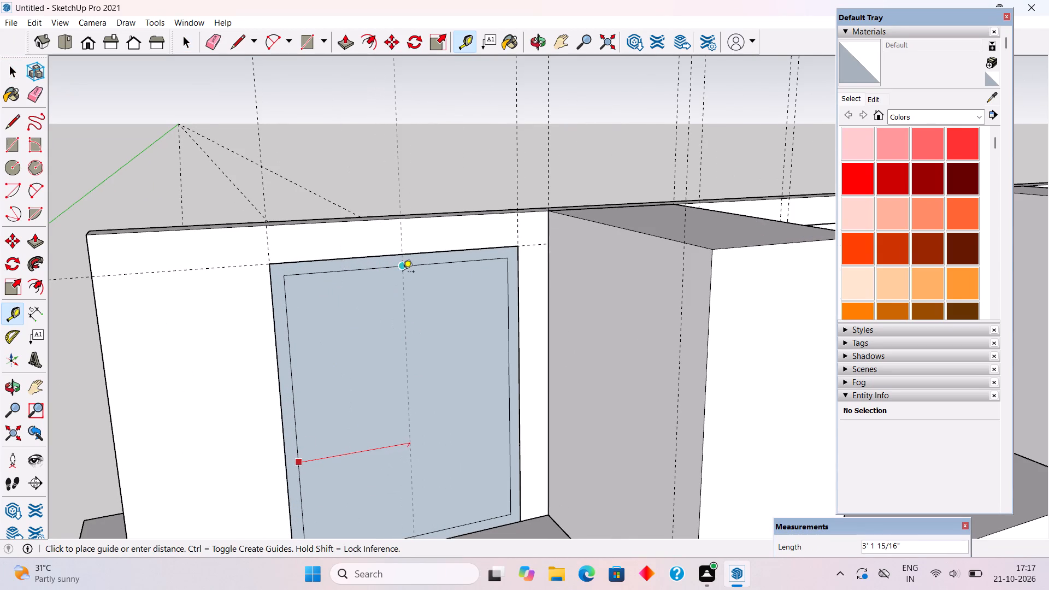
click(403, 264)
click(406, 300)
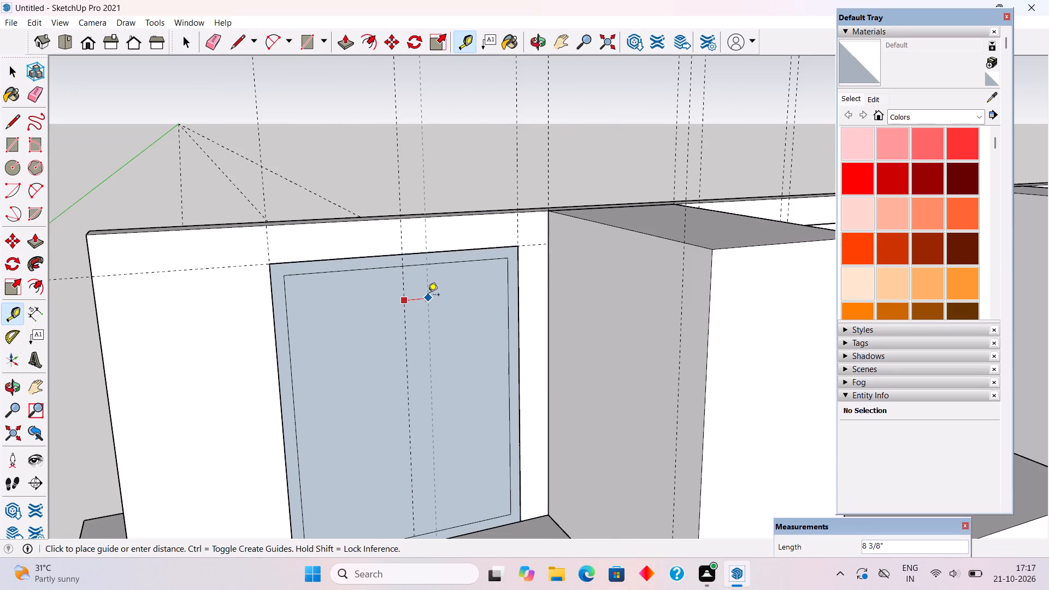
text(2")
key(Return)
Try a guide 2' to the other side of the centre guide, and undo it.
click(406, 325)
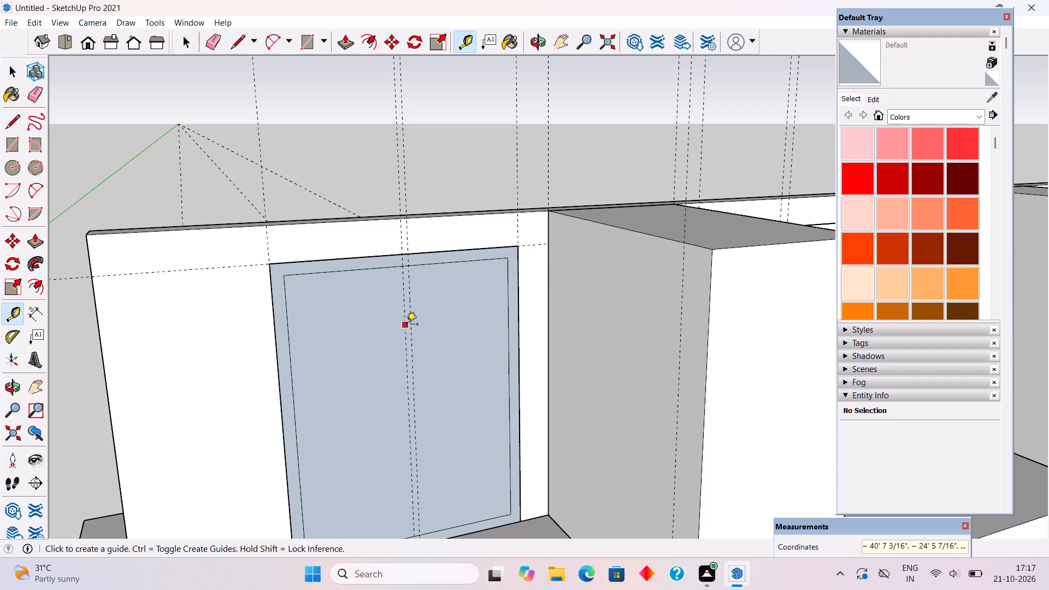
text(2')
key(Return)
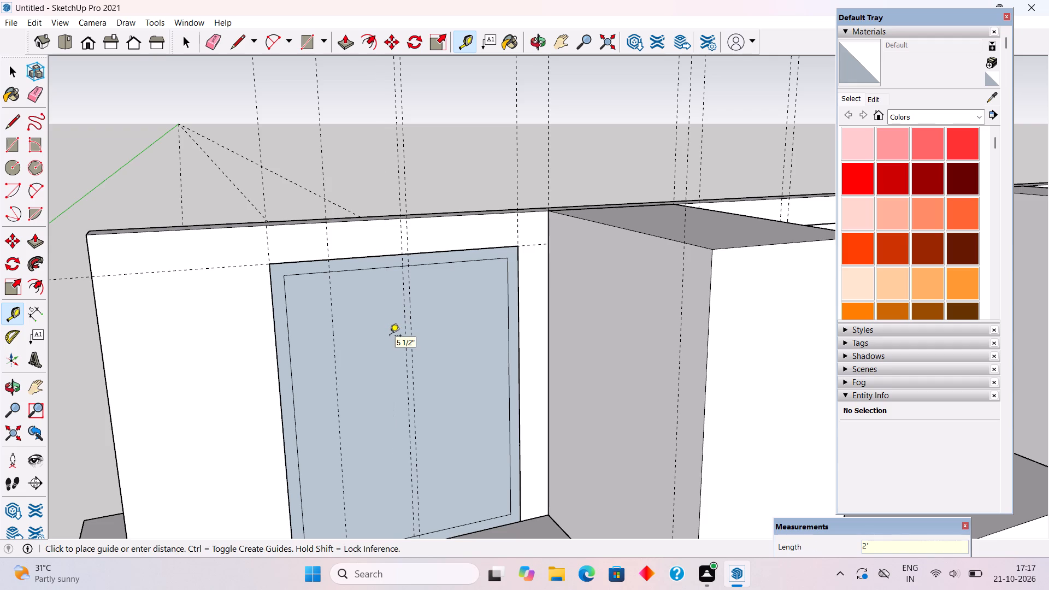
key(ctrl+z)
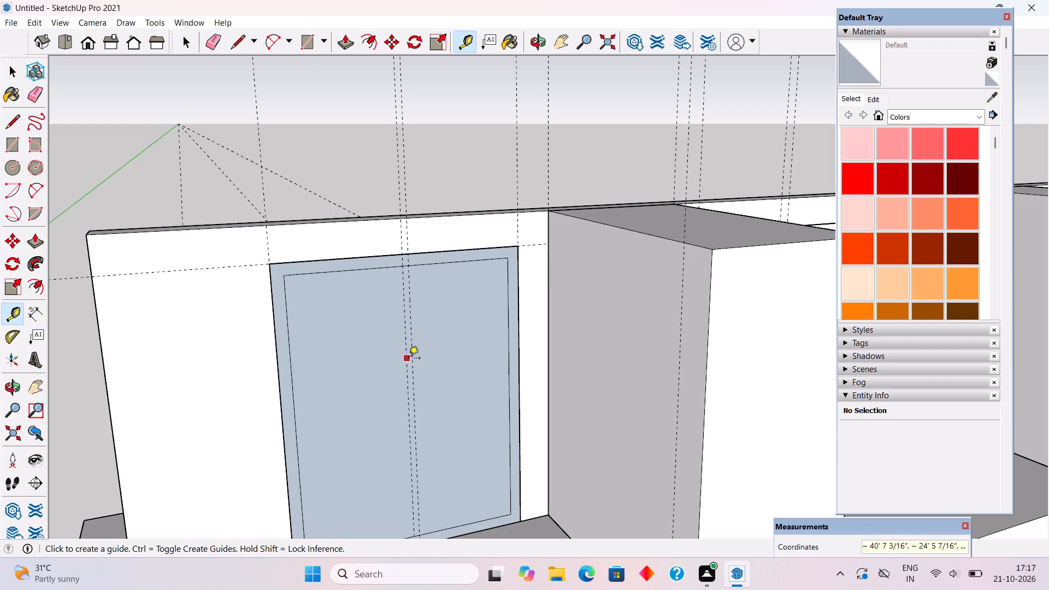
Place a vertical guide 2" to the other side of the centre guide.
click(408, 360)
text(2")
key(Return)
Draw two 8' 4" vertical lines along the outer guides, between the inner frame edges, to outline the central mullion.
key(l)
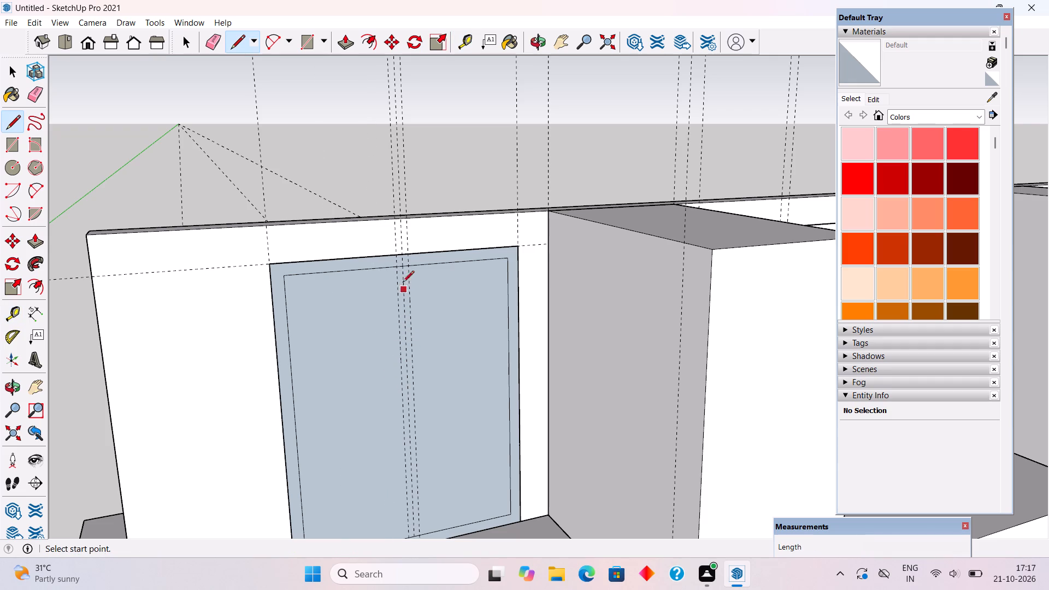
click(397, 270)
scroll(406, 317, down, 4)
scroll(417, 488, up, 3)
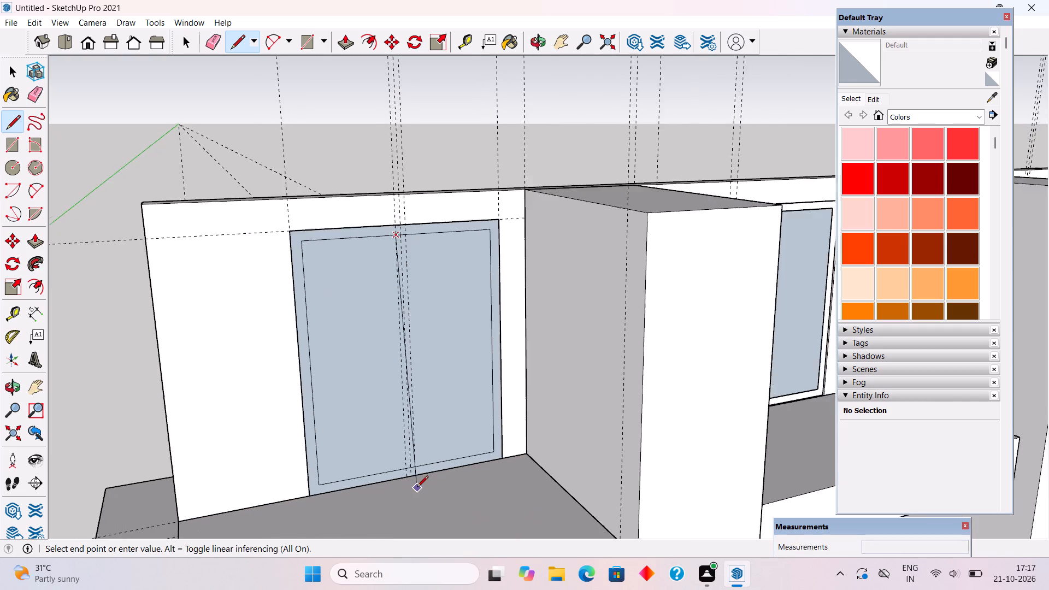
scroll(417, 488, up, 5)
click(408, 462)
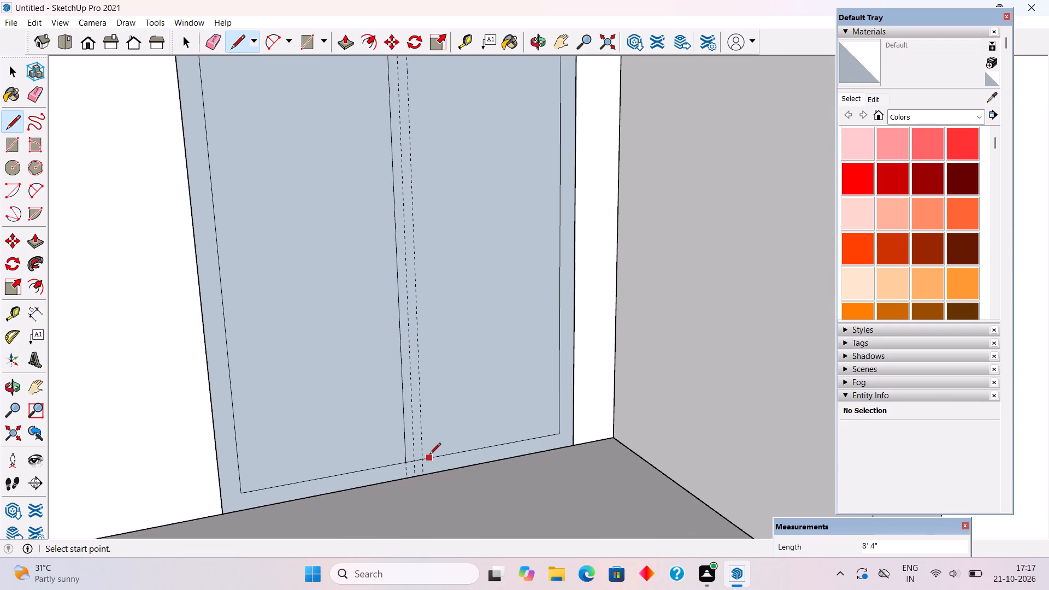
click(419, 461)
scroll(422, 444, down, 8)
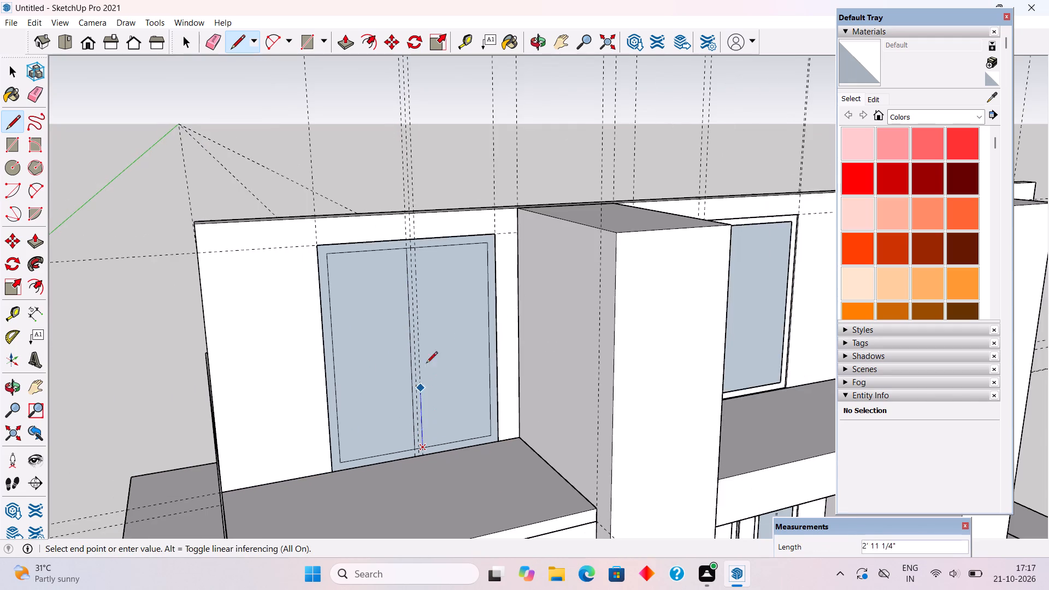
scroll(407, 242, up, 4)
click(419, 246)
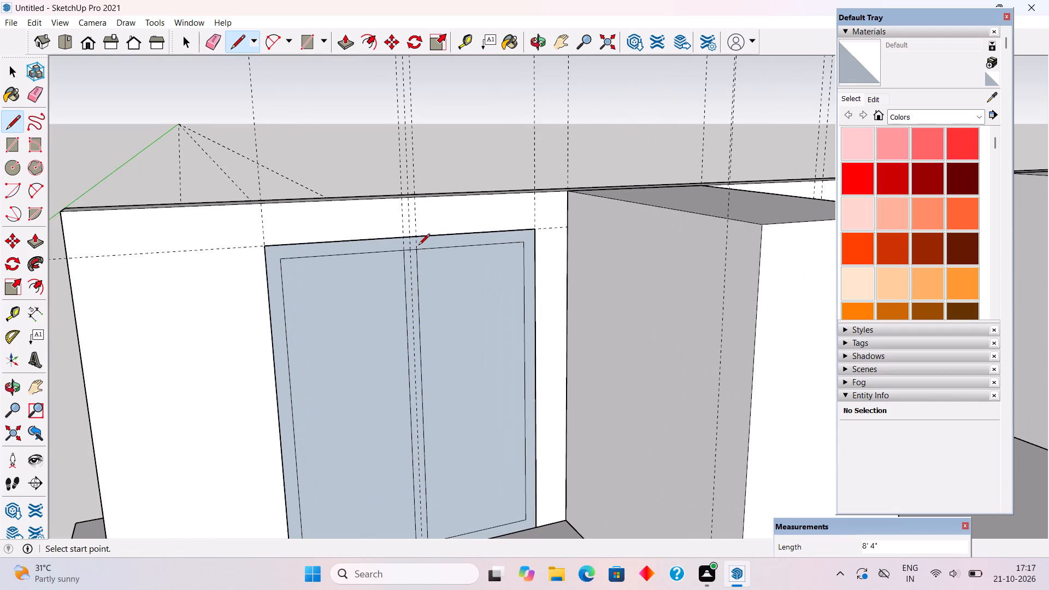
Erase the short edges between the mullion lines at the top and bottom, along with the centre guide.
key(r)
scroll(411, 252, up, 1)
key(e)
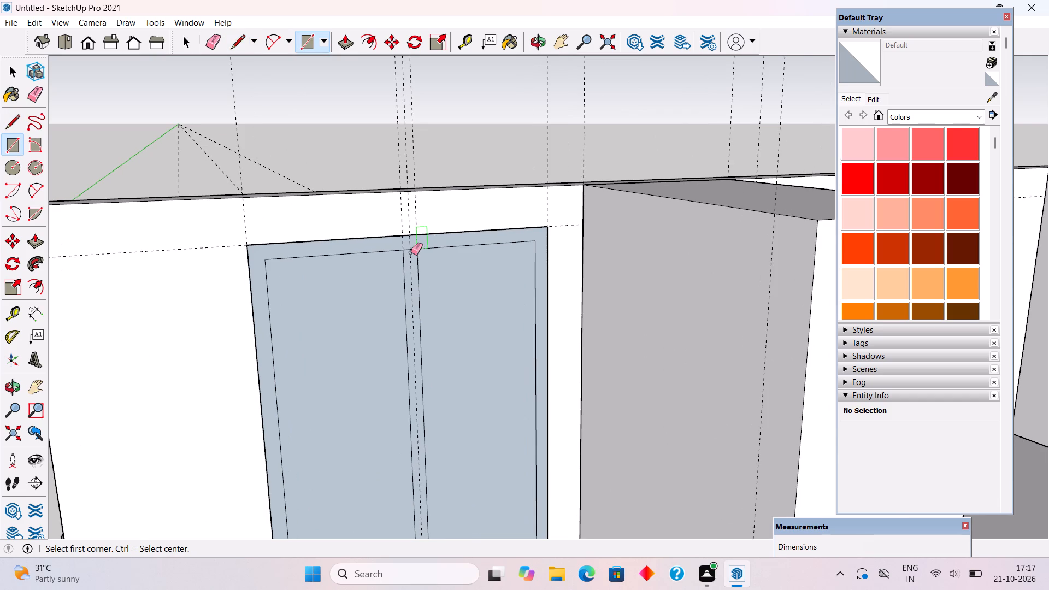
scroll(409, 258, up, 3)
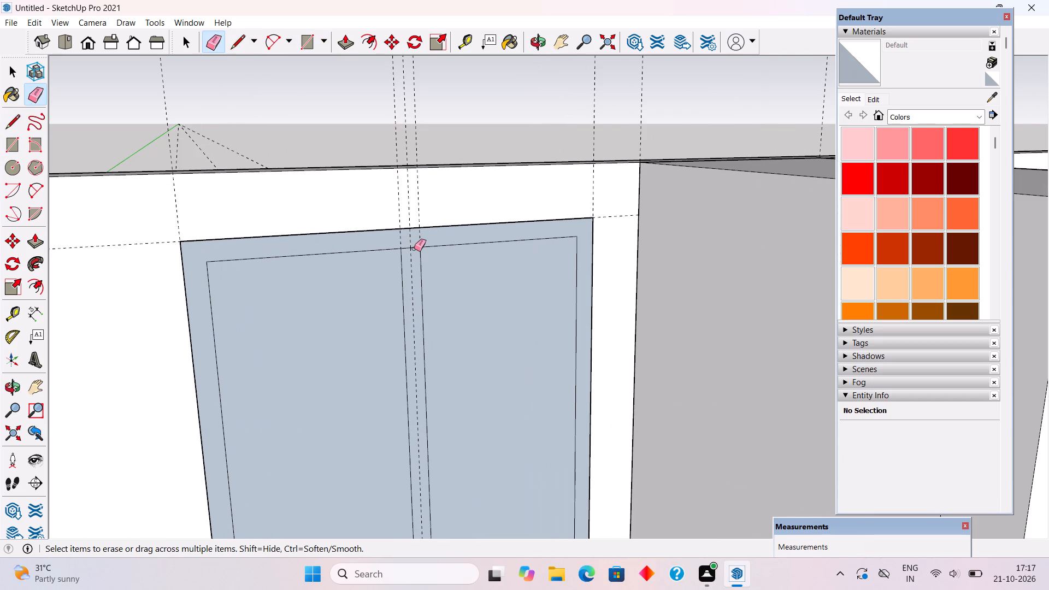
click(414, 249)
scroll(416, 240, down, 8)
scroll(410, 457, up, 4)
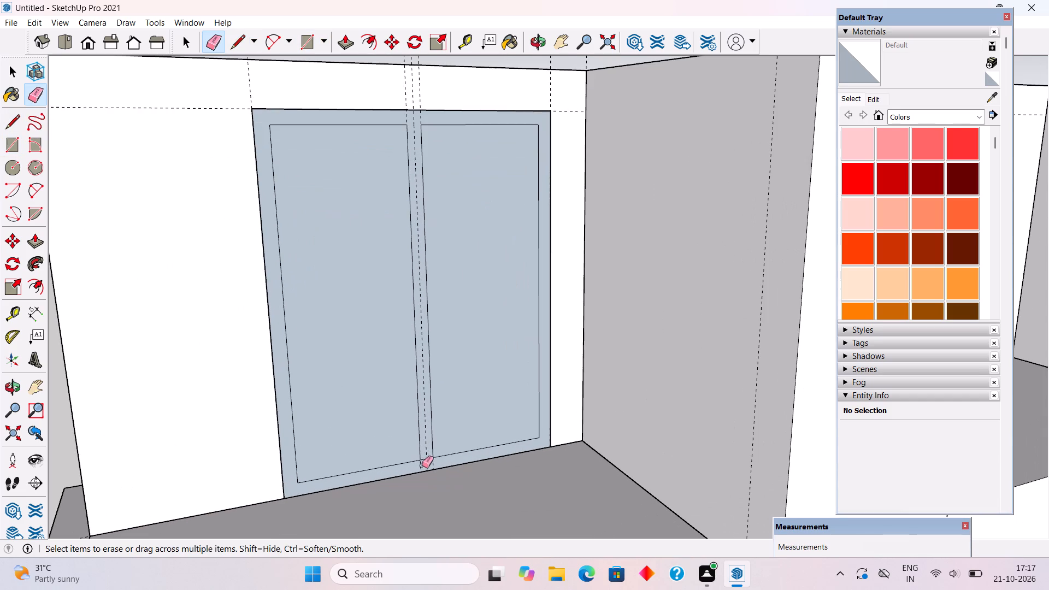
click(427, 457)
Delete the two pane faces on either side of the mullion.
key(space)
click(411, 448)
key(Delete)
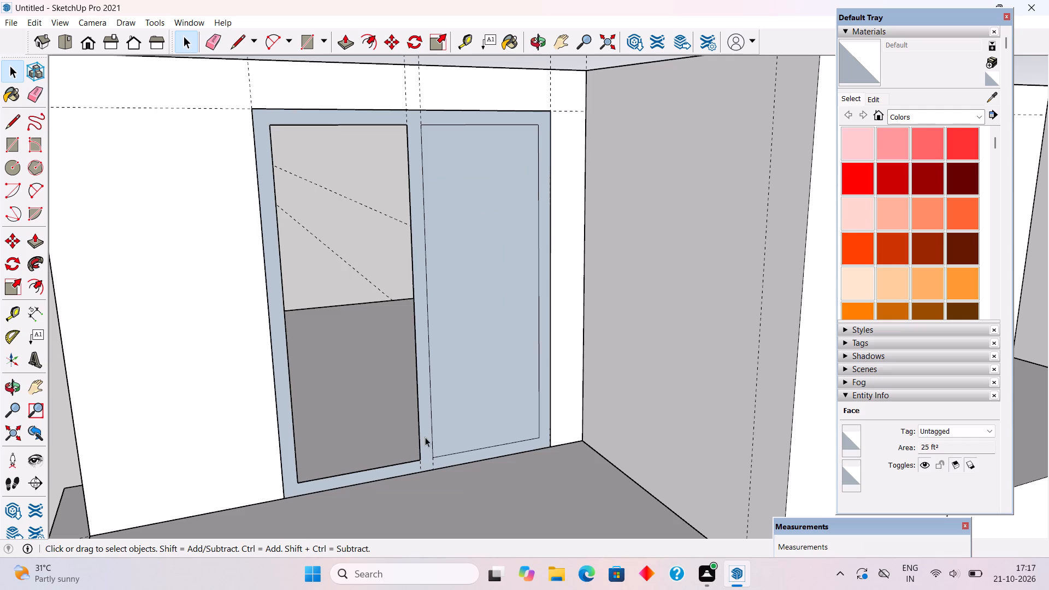
click(434, 429)
key(Delete)
Extrude the window frame face 3" with Push/Pull.
key(p)
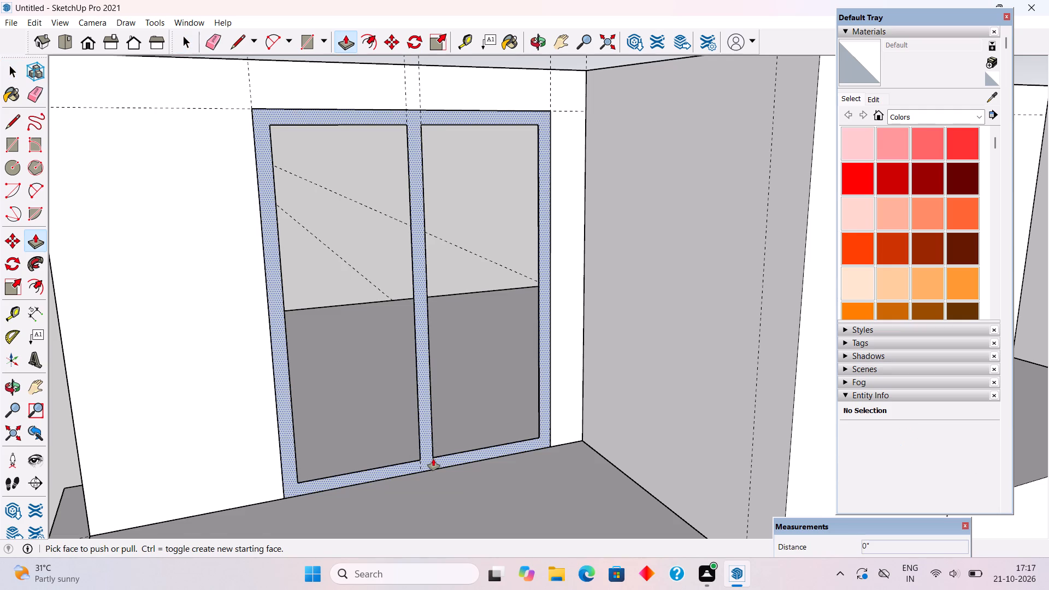
click(433, 459)
text(3")
key(Return)
Select the whole extruded frame and make it a group.
key(space)
click(435, 464)
double_click(435, 464)
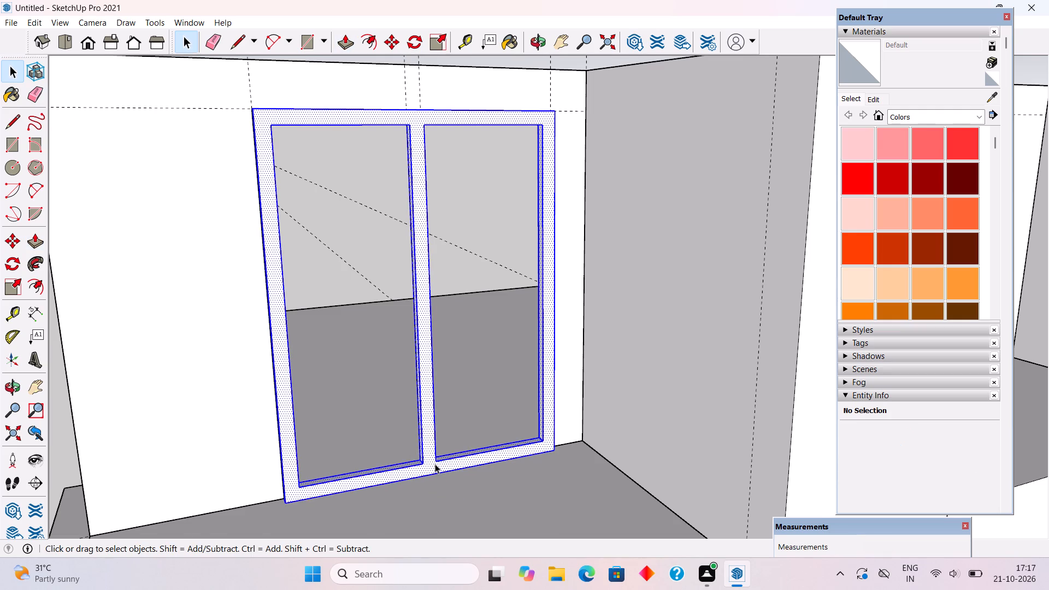
right_click(435, 464)
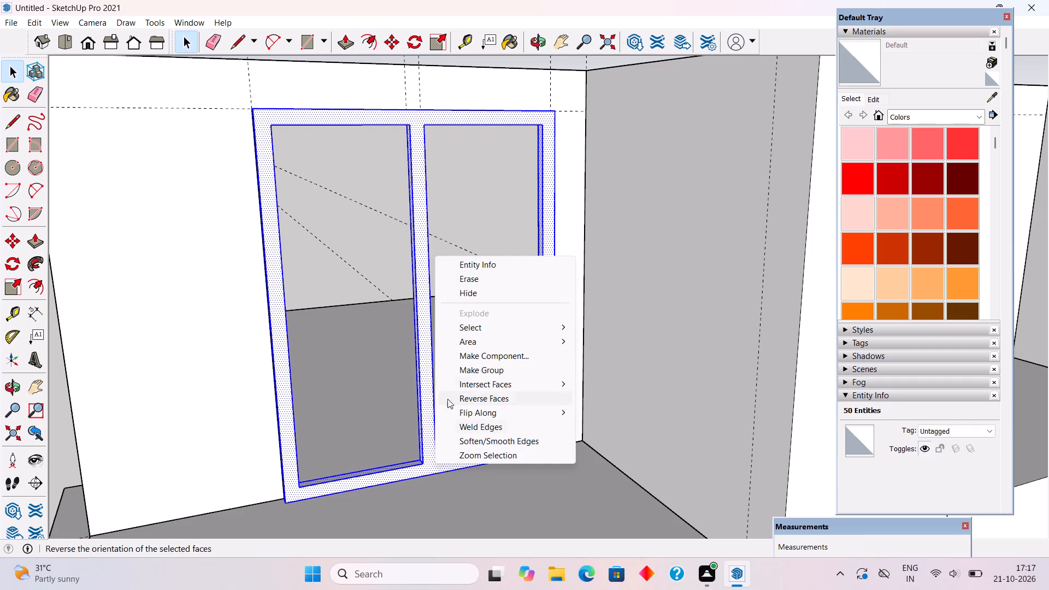
click(463, 370)
Inside the frame group, extrude the front face a further 1" and close the group.
triple_click(431, 463)
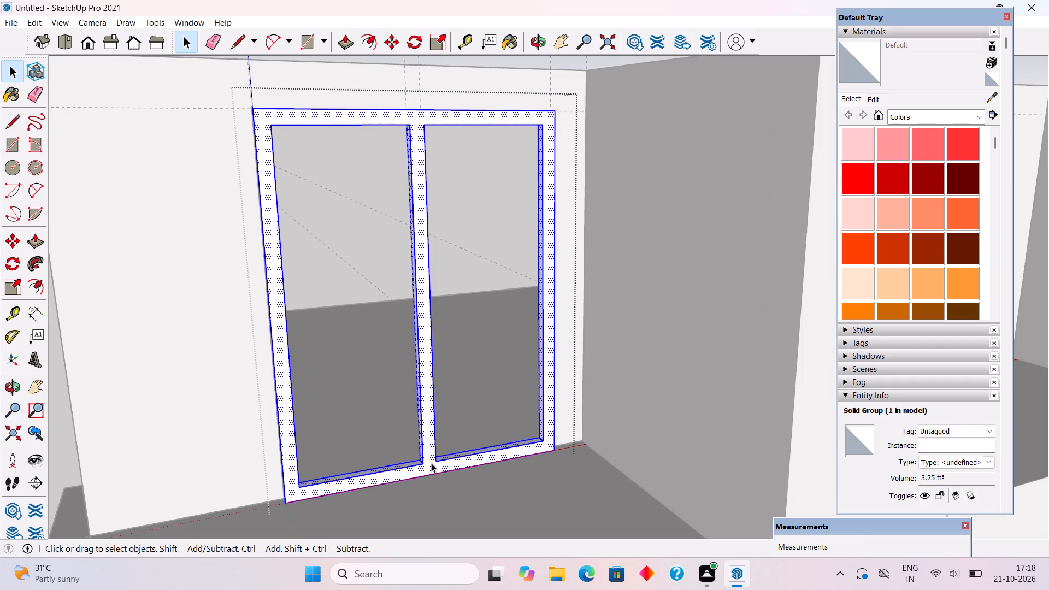
key(p)
click(431, 463)
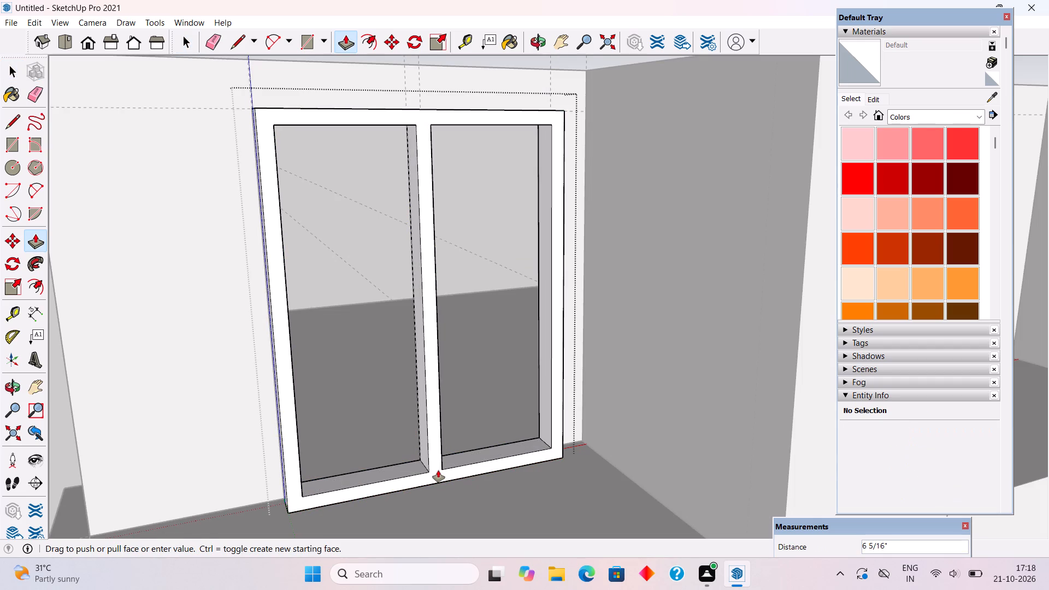
text(1")
key(Return)
key(space)
click(363, 250)
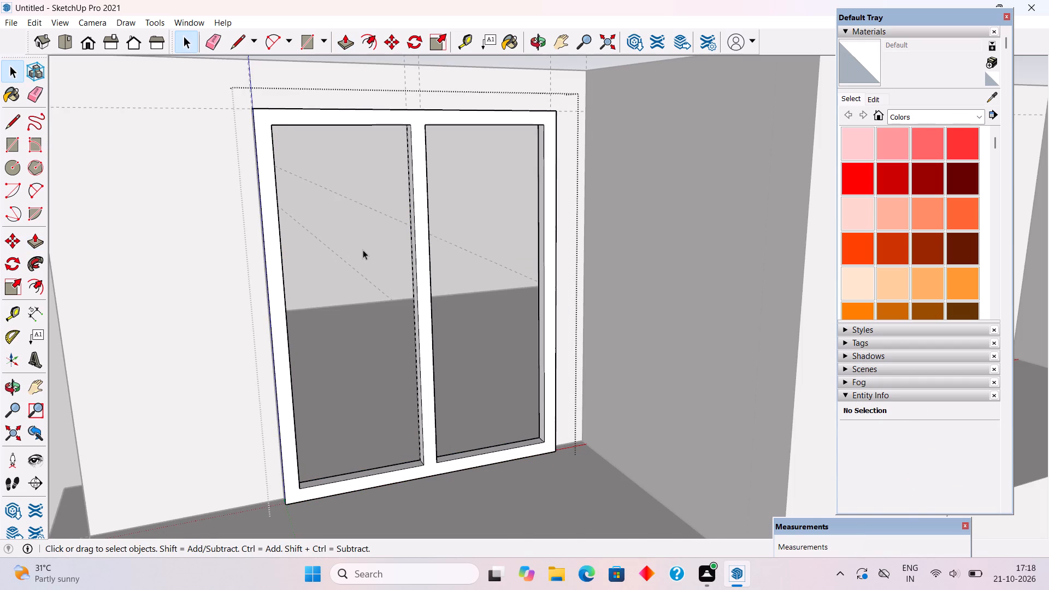
scroll(363, 250, down, 5)
click(109, 324)
Move the frame group 4" back into the opening, aligning its front bottom corner with the opening's wall corner.
middle_drag(382, 445, 463, 492)
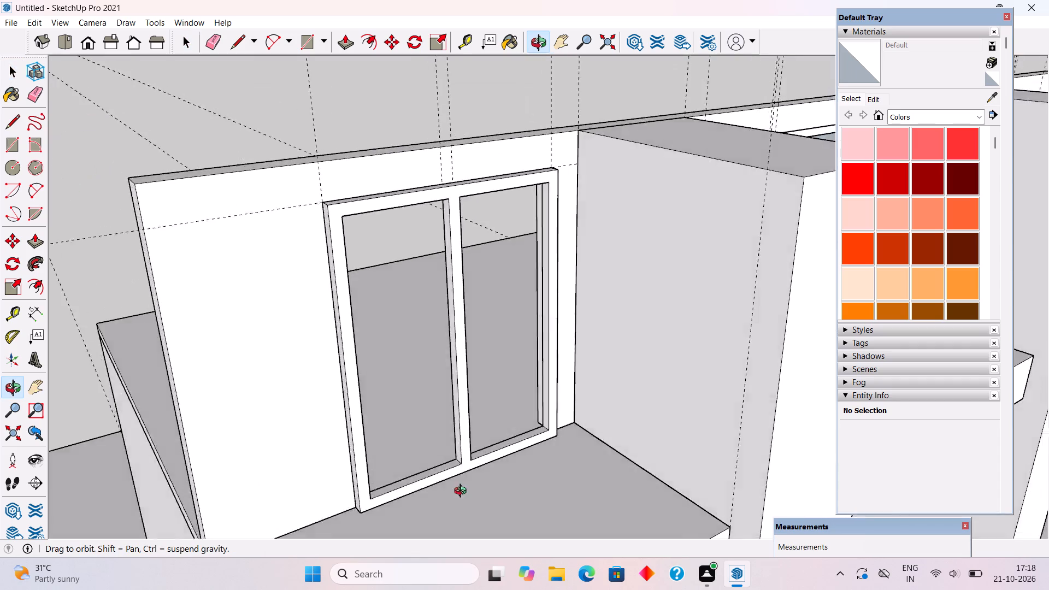
middle_drag(463, 492, 544, 470)
scroll(486, 492, up, 3)
click(481, 515)
scroll(479, 404, down, 3)
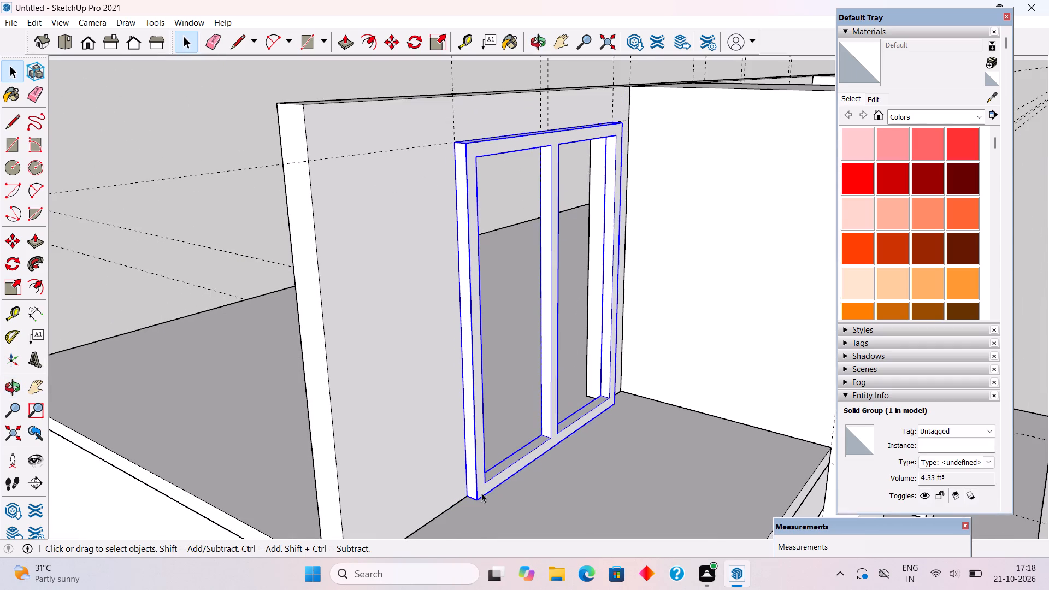
scroll(480, 514, up, 6)
key(m)
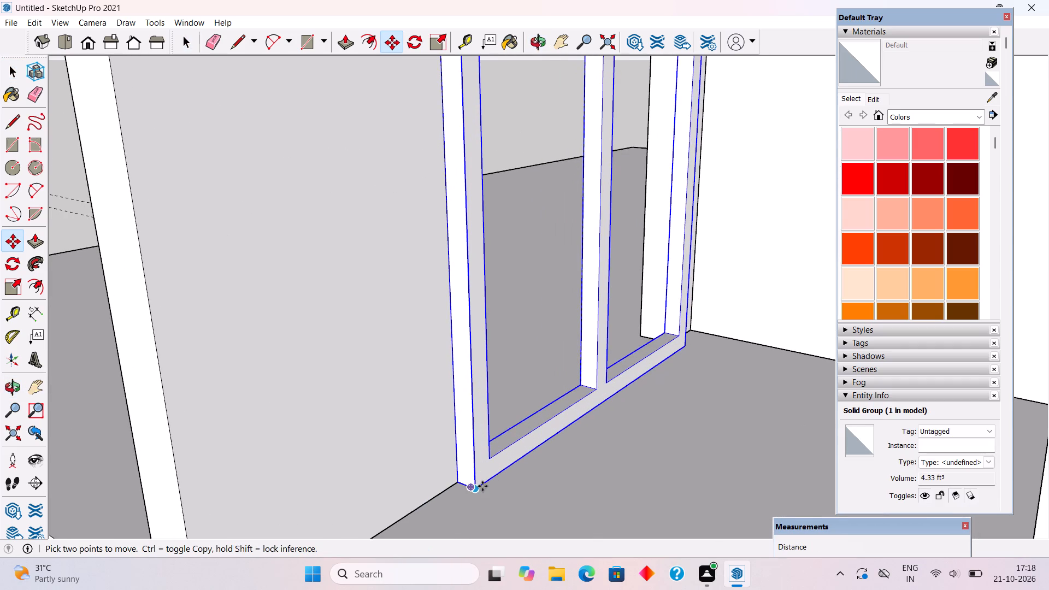
click(479, 490)
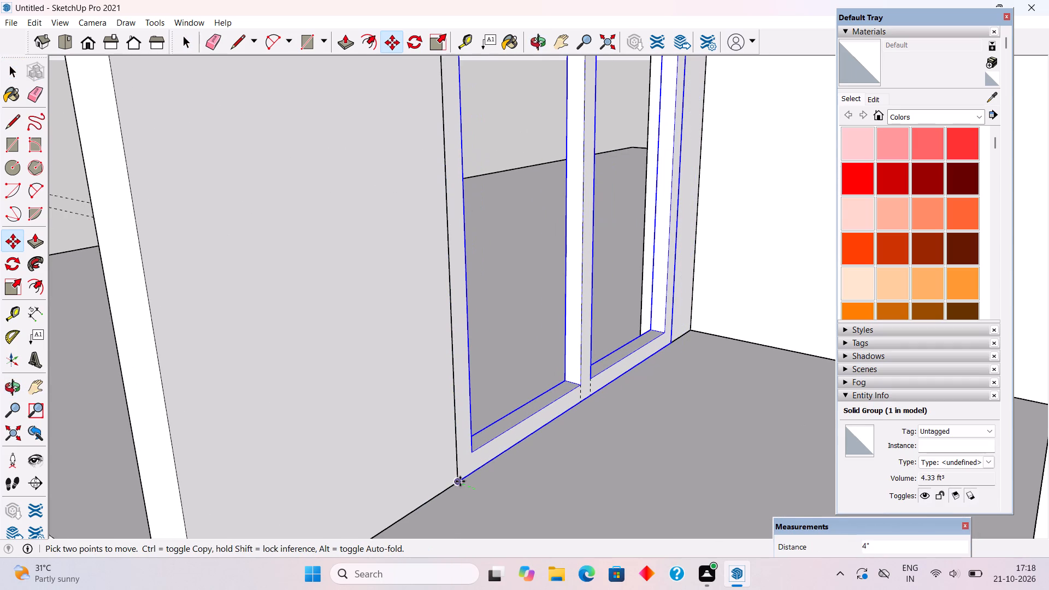
click(459, 484)
Move the frame group a further 1" inward to recess it behind the wall face.
scroll(671, 338, up, 4)
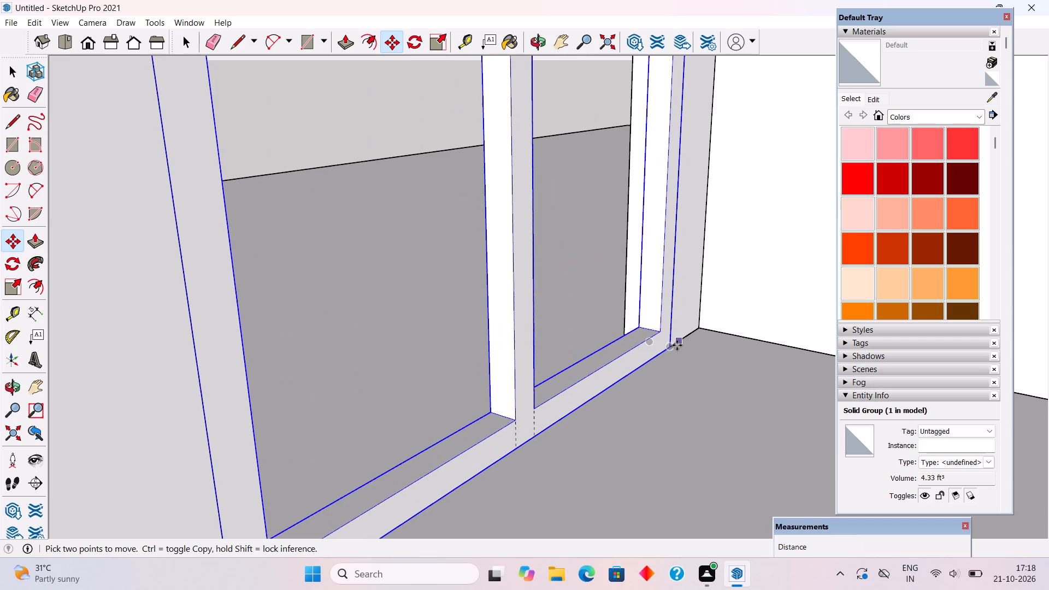
click(673, 350)
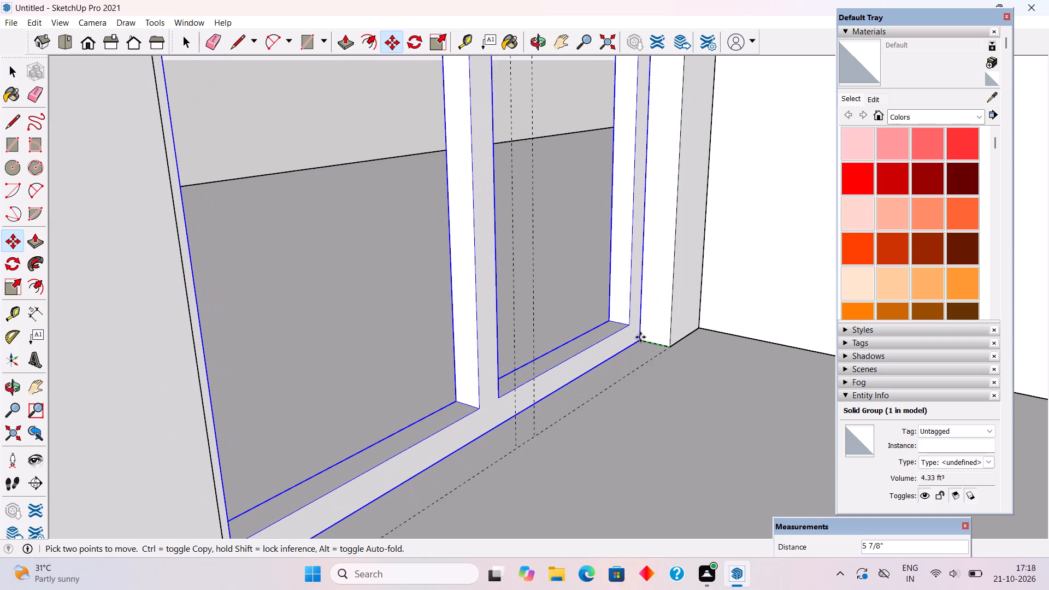
text(1")
key(Return)
key(space)
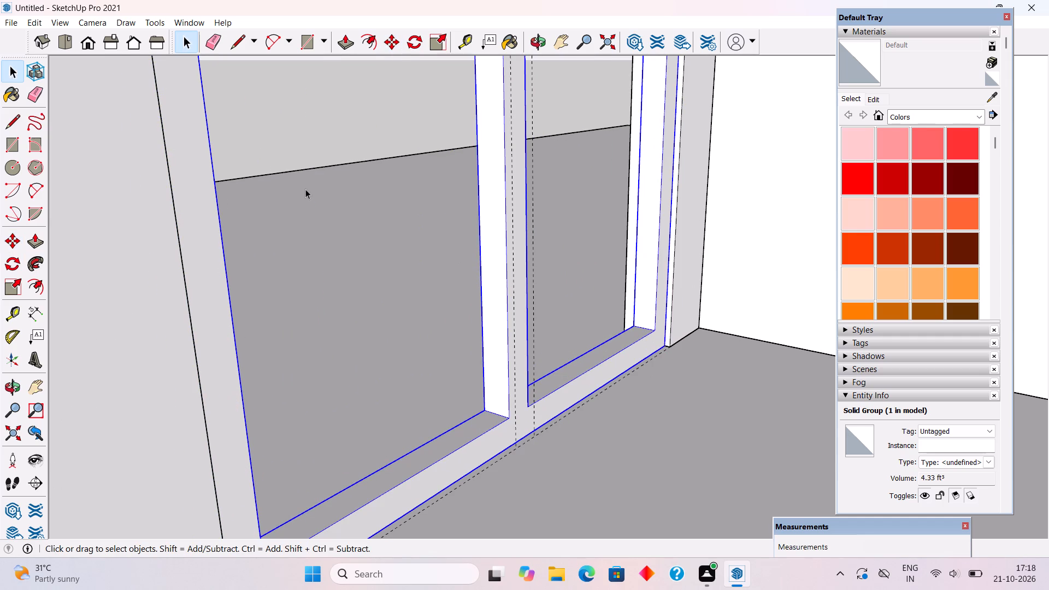
click(299, 143)
Draw glass rectangles filling both panes of the recessed frame, the first one 3' by 8' 4".
scroll(341, 198, down, 9)
middle_drag(514, 378, 342, 397)
scroll(380, 400, down, 5)
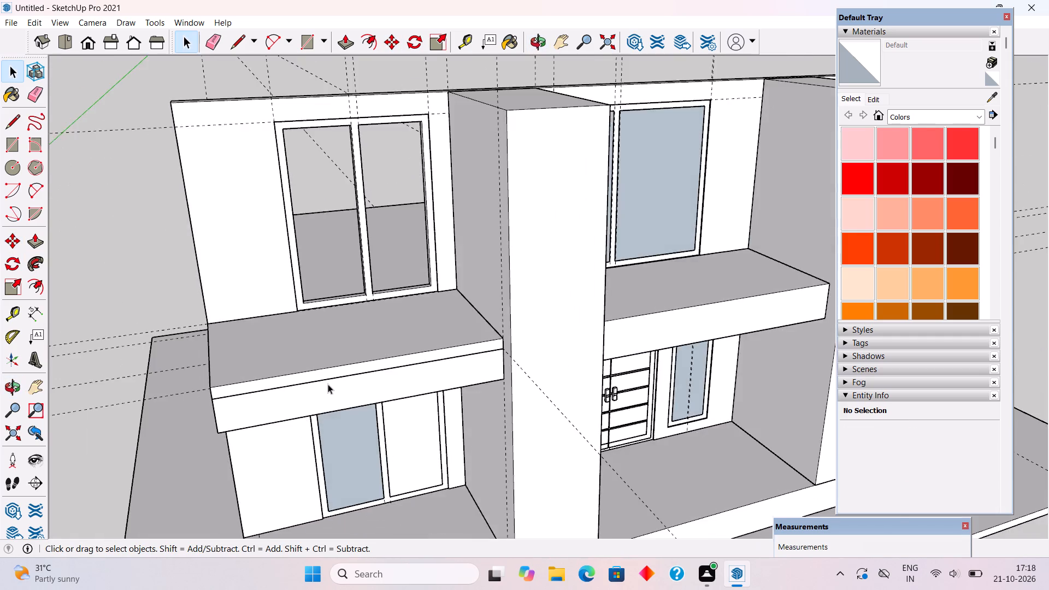
scroll(328, 384, down, 3)
scroll(286, 214, up, 2)
middle_drag(392, 238, 313, 225)
scroll(295, 207, up, 2)
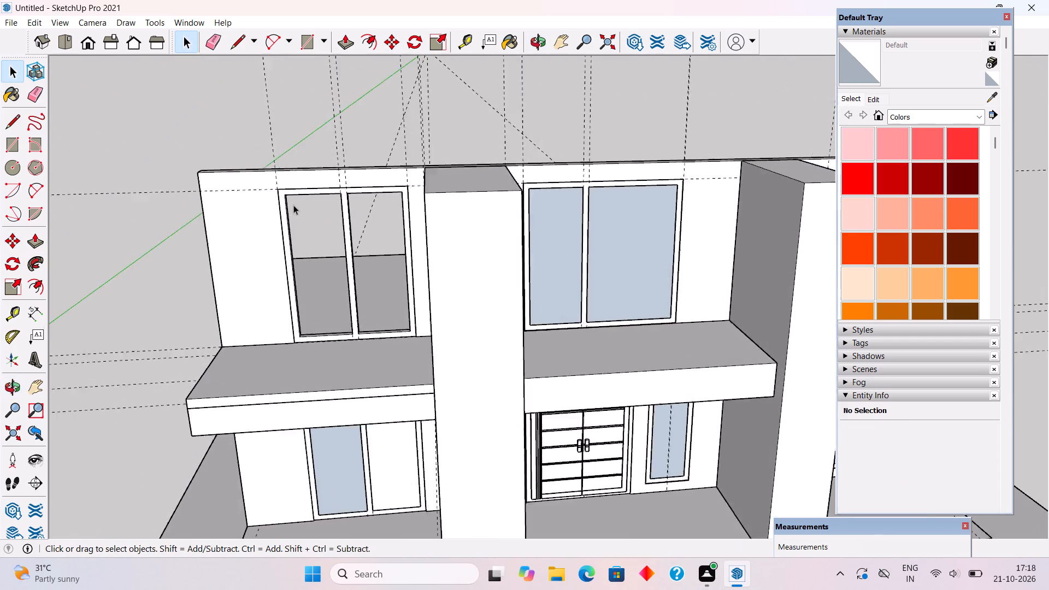
scroll(293, 205, up, 7)
key(r)
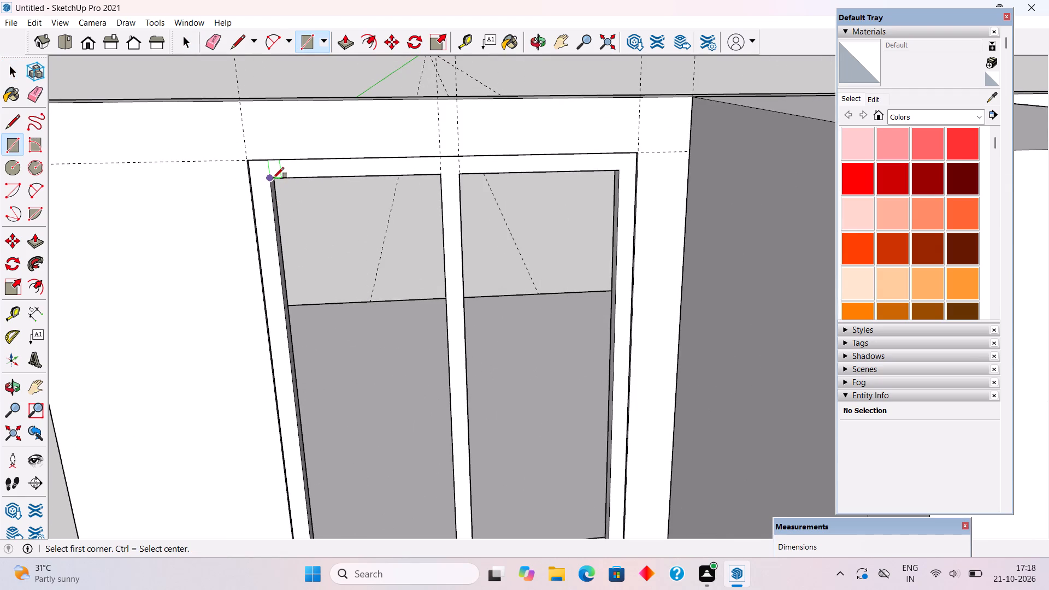
click(273, 178)
scroll(315, 213, down, 4)
click(389, 403)
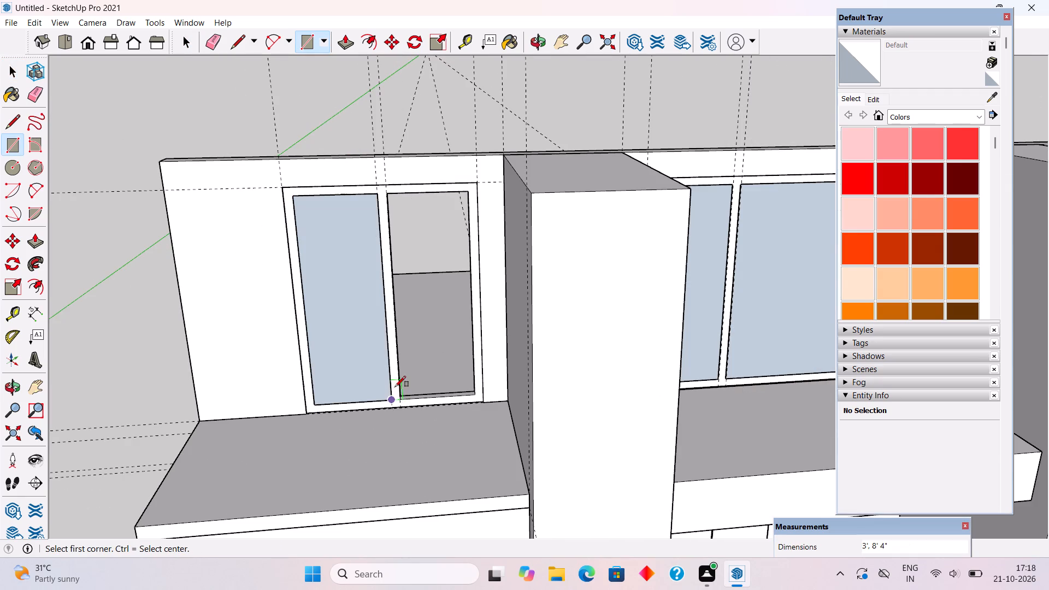
click(391, 194)
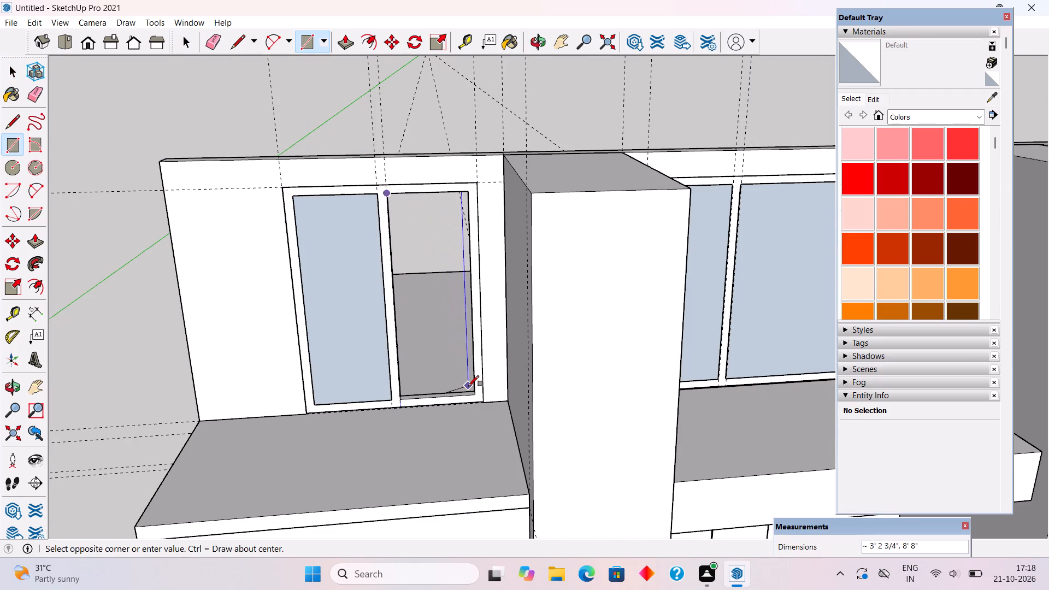
click(474, 392)
Make each of the two new glass panes, with its edges, a separate group.
key(space)
triple_click(467, 375)
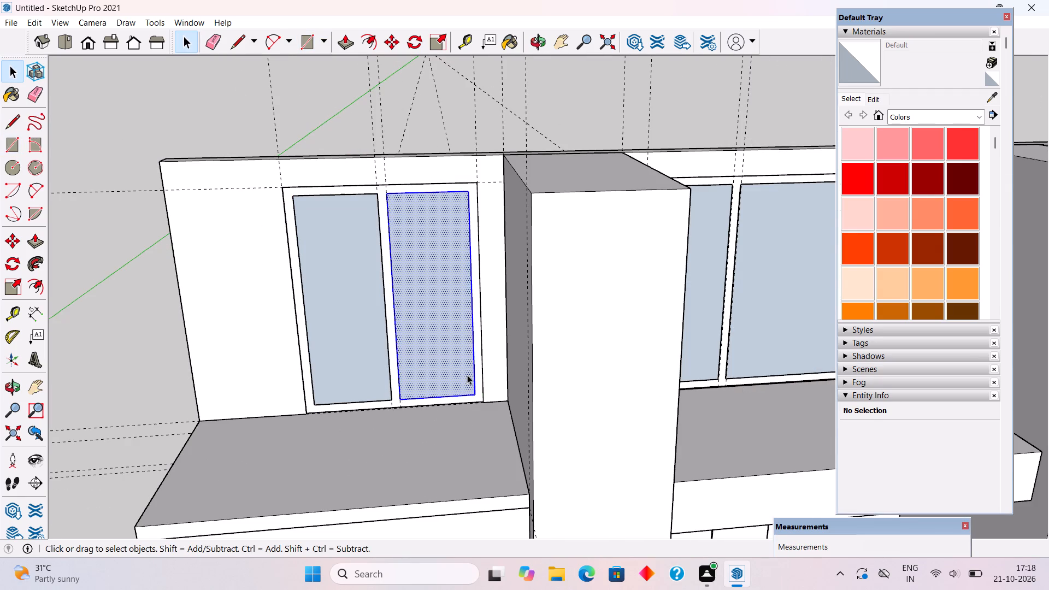
right_click(467, 375)
click(493, 299)
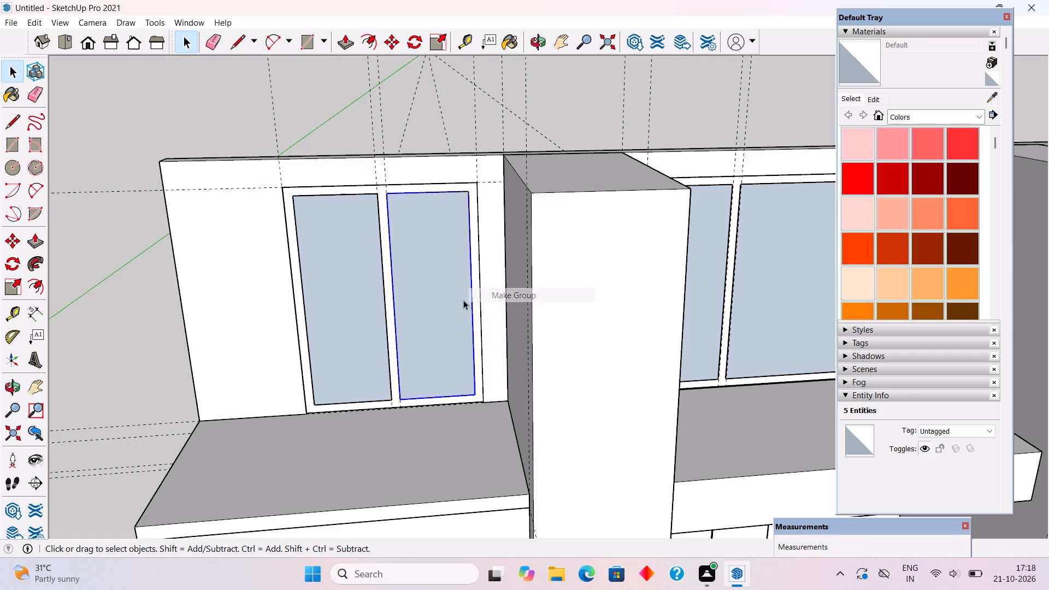
triple_click(370, 322)
right_click(370, 322)
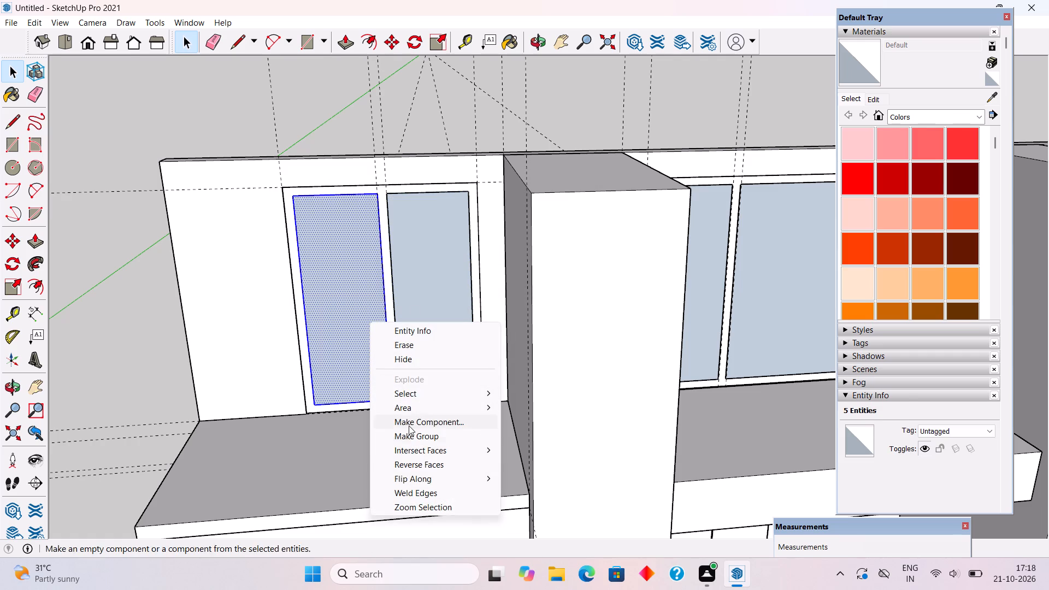
click(411, 439)
key(space)
scroll(384, 277, down, 6)
click(235, 286)
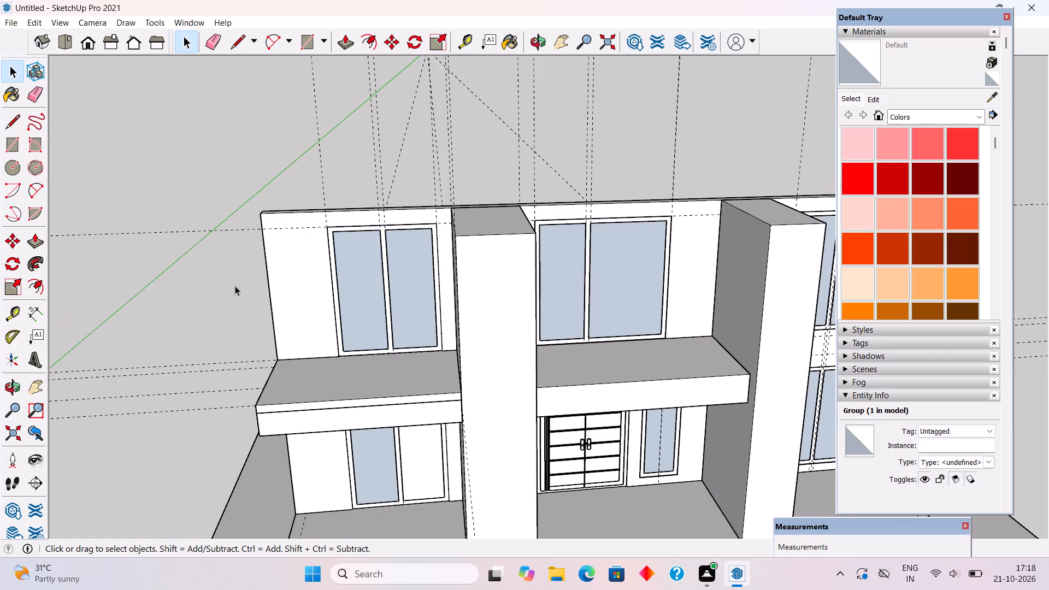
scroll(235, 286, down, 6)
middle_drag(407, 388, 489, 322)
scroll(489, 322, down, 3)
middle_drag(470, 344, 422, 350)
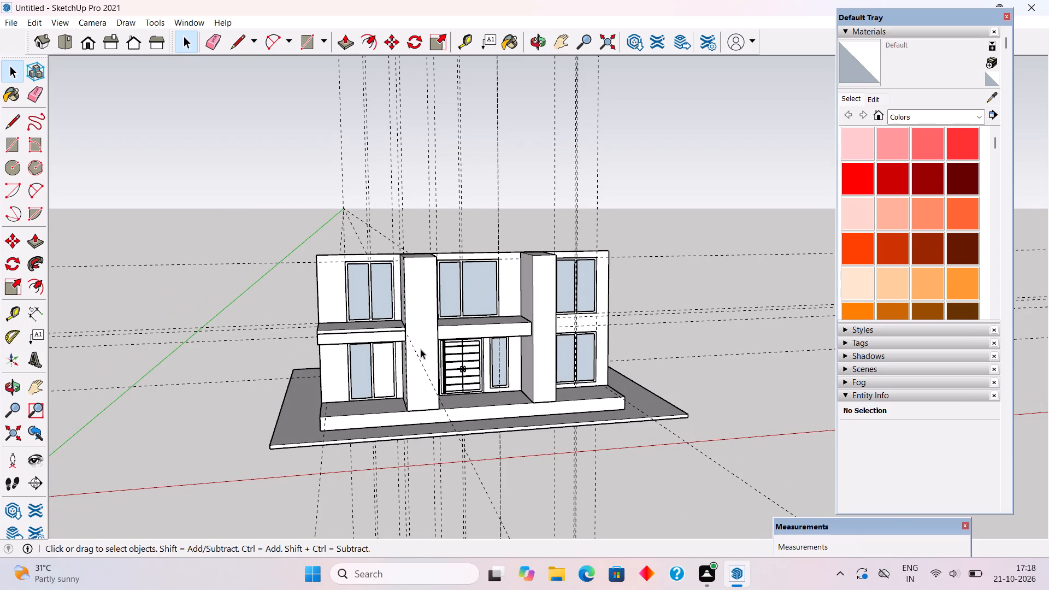
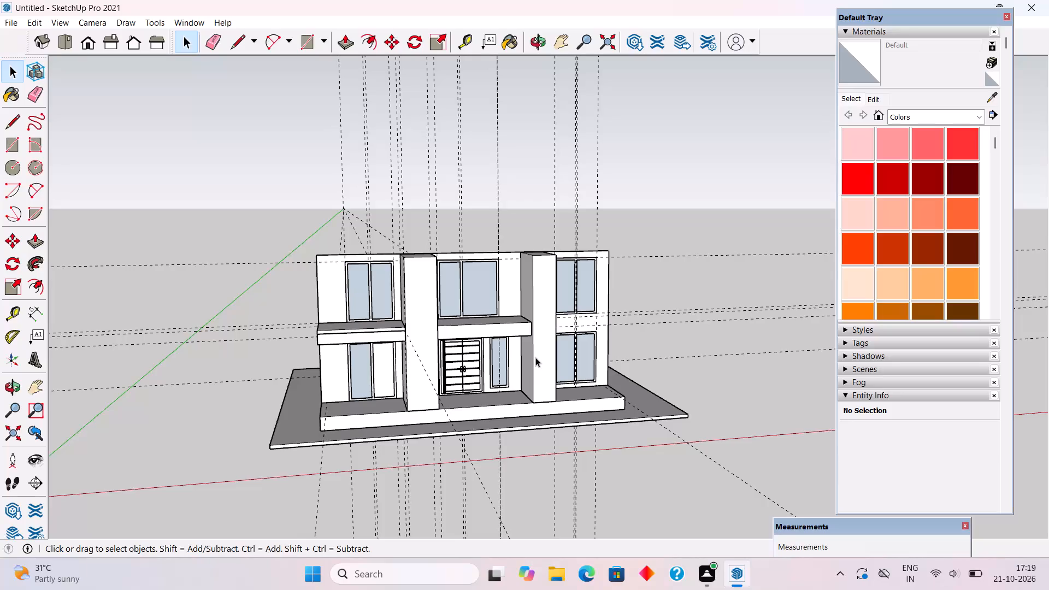
Examine the house from the front, side and rear to review the facade and upper windows.
scroll(535, 357, up, 5)
middle_drag(466, 375, 487, 394)
scroll(486, 392, up, 3)
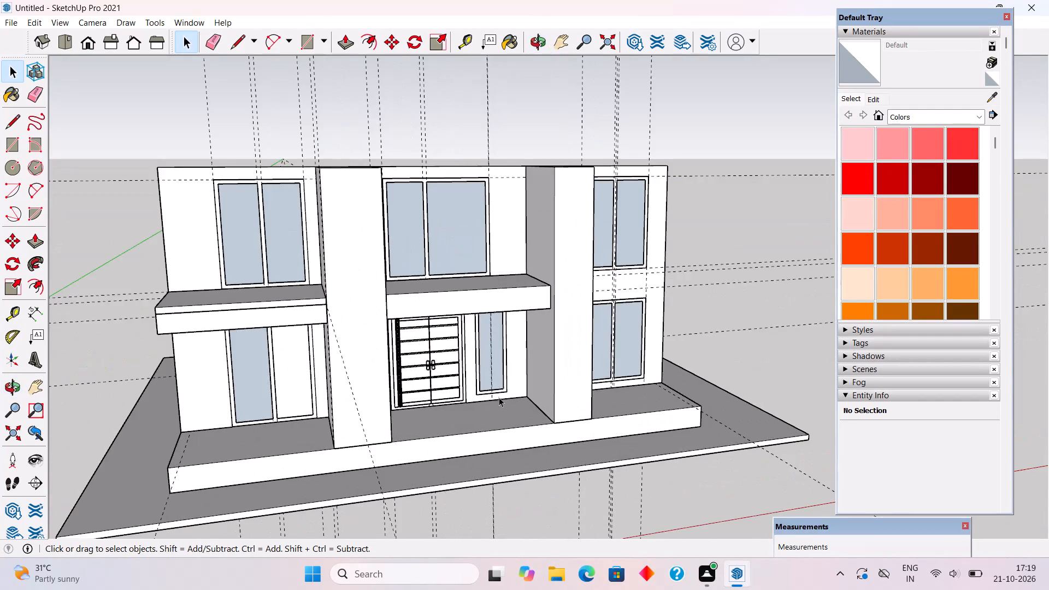
scroll(473, 394, up, 1)
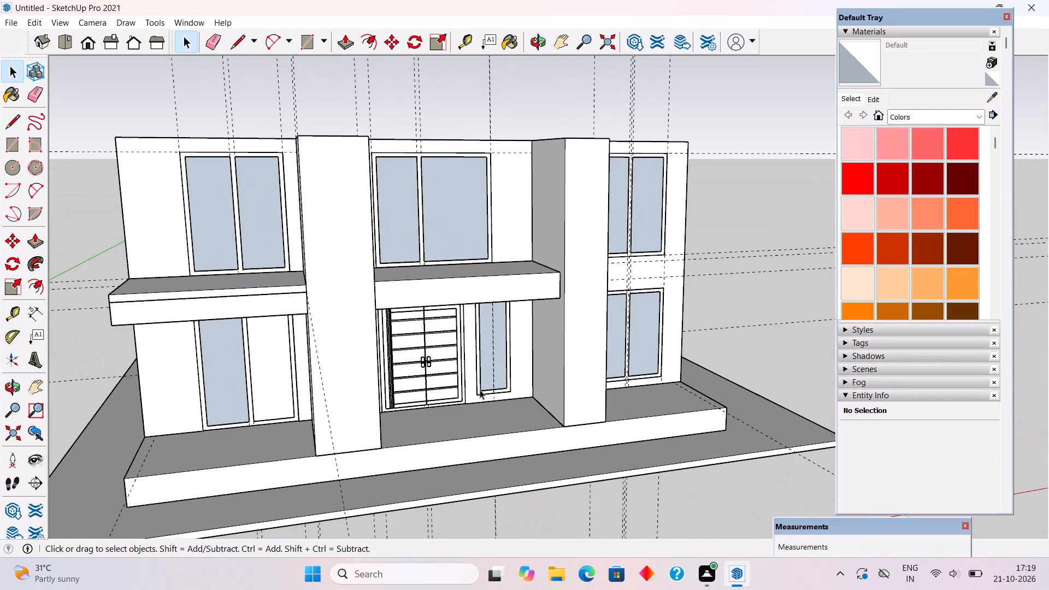
middle_drag(476, 388, 510, 386)
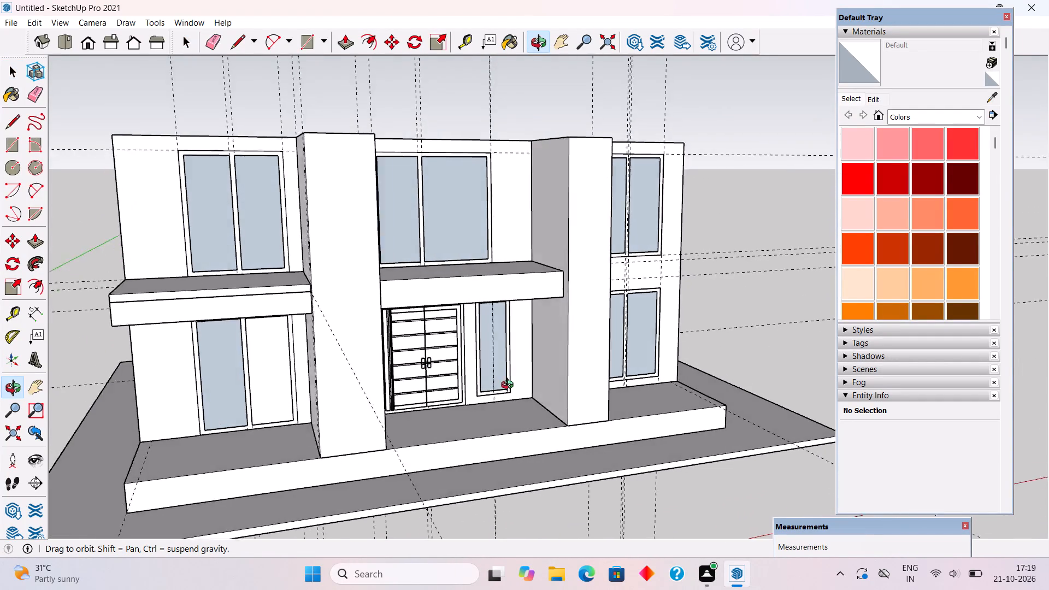
middle_drag(510, 386, 525, 386)
scroll(517, 386, up, 4)
scroll(533, 379, down, 10)
middle_drag(467, 316, 424, 362)
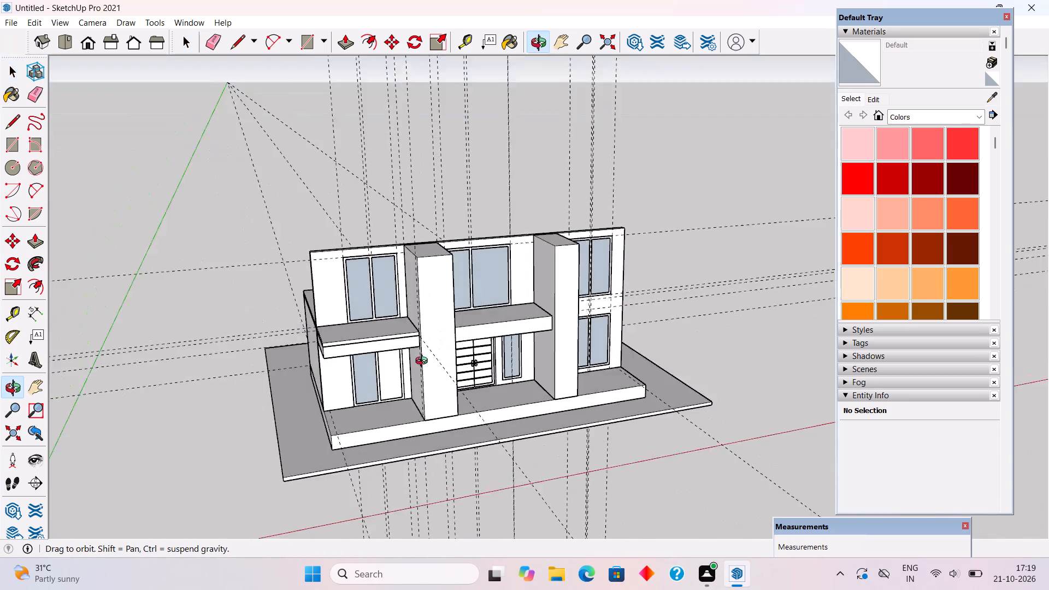
middle_drag(424, 362, 579, 293)
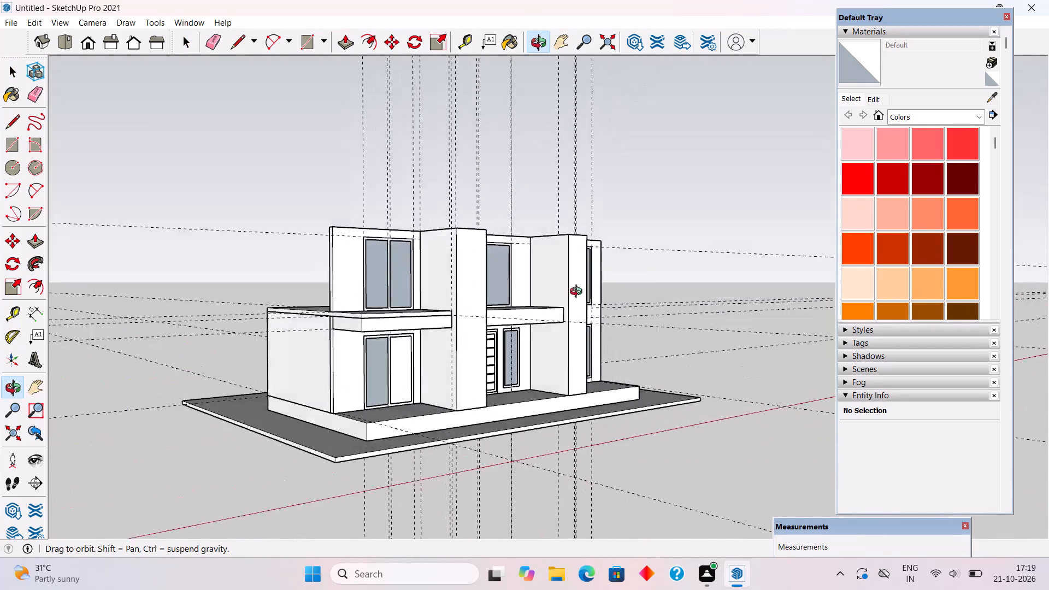
middle_drag(579, 293, 886, 367)
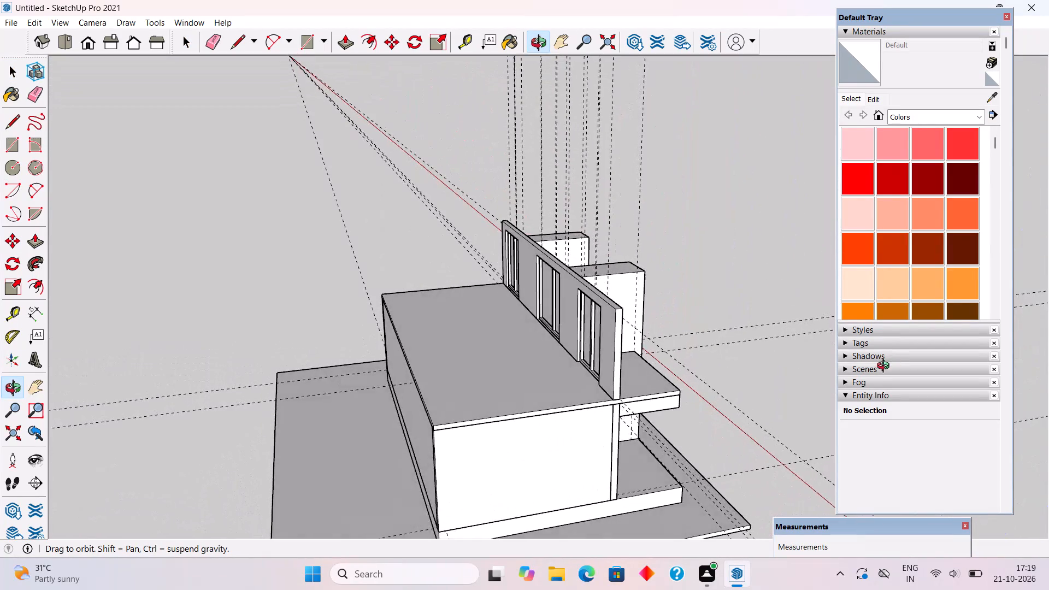
middle_drag(886, 367, 294, 325)
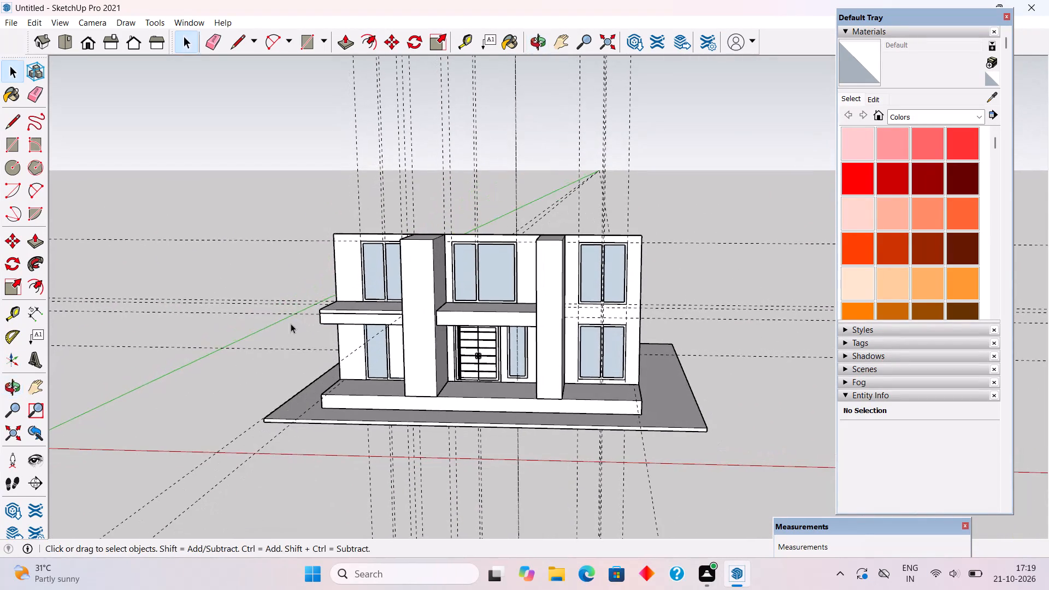
Inside the group of the slab above the entrance, pull the front face out about 1', and a further 1'.
scroll(335, 263, up, 3)
scroll(474, 313, up, 1)
middle_drag(479, 335, 532, 414)
scroll(534, 383, up, 4)
triple_click(540, 361)
key(p)
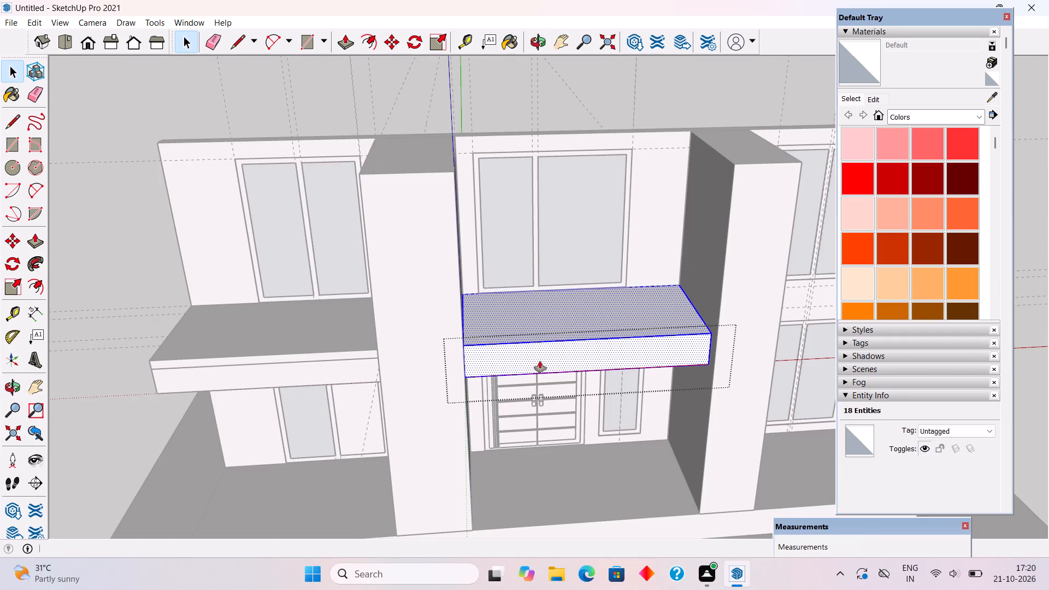
click(540, 361)
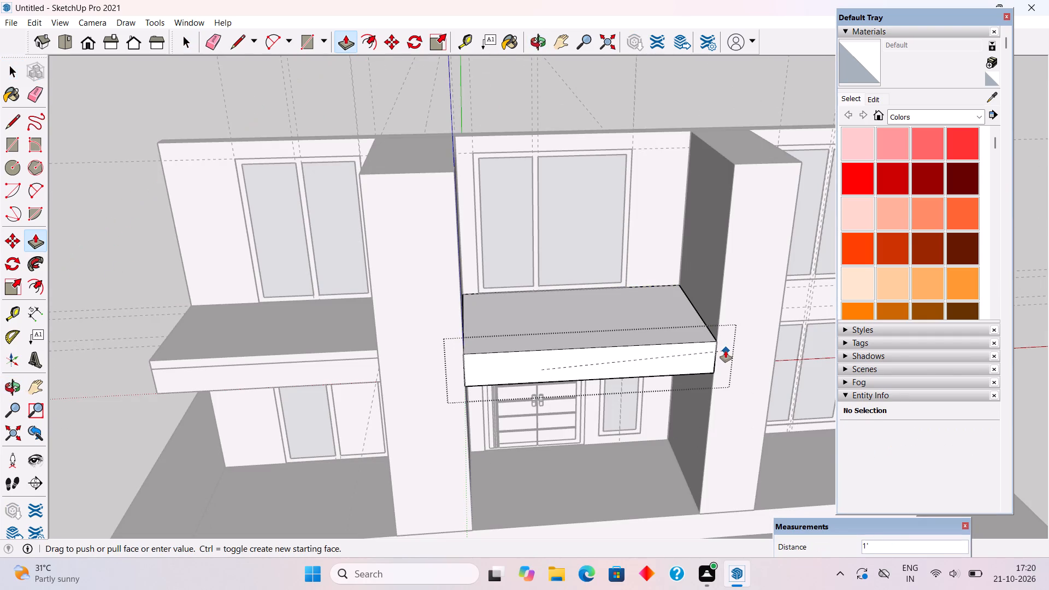
click(726, 351)
click(682, 356)
text(1')
key(Return)
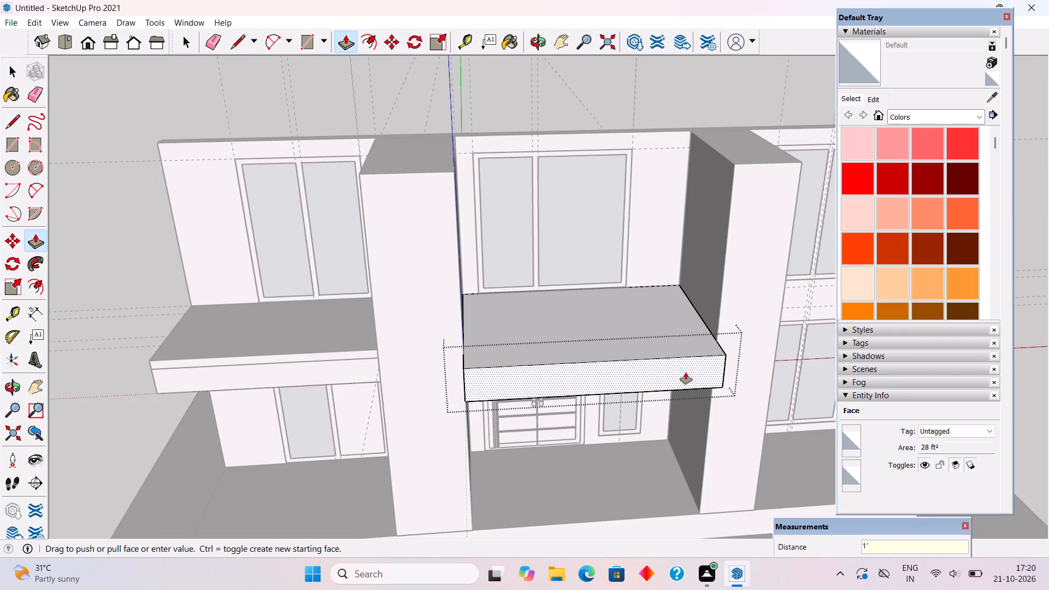
key(space)
Pull the entrance slab's front face out another 6" and close its group.
middle_drag(533, 369, 668, 235)
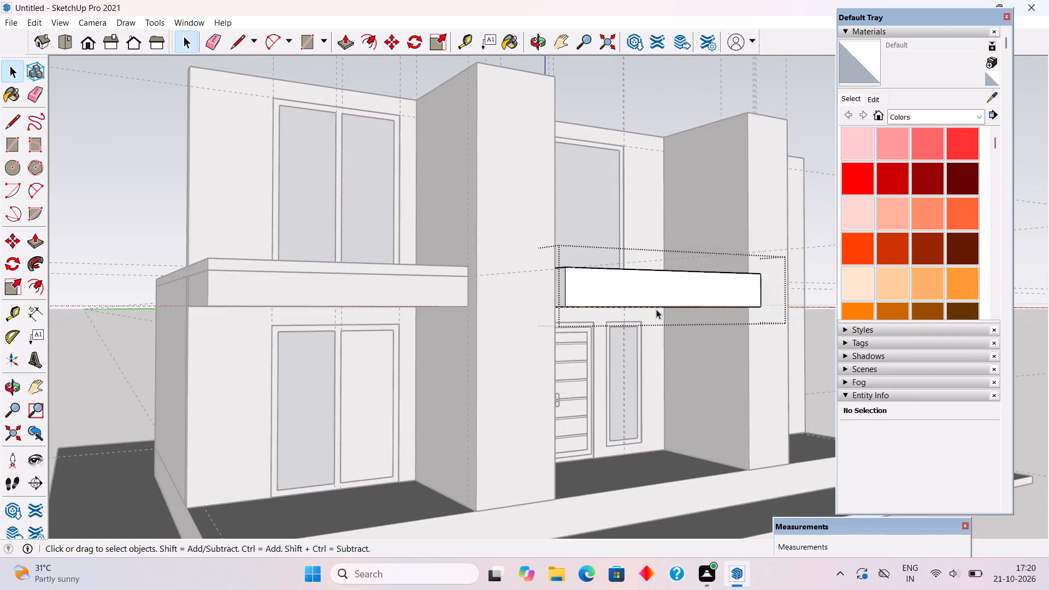
scroll(608, 299, up, 3)
click(602, 294)
key(p)
click(602, 294)
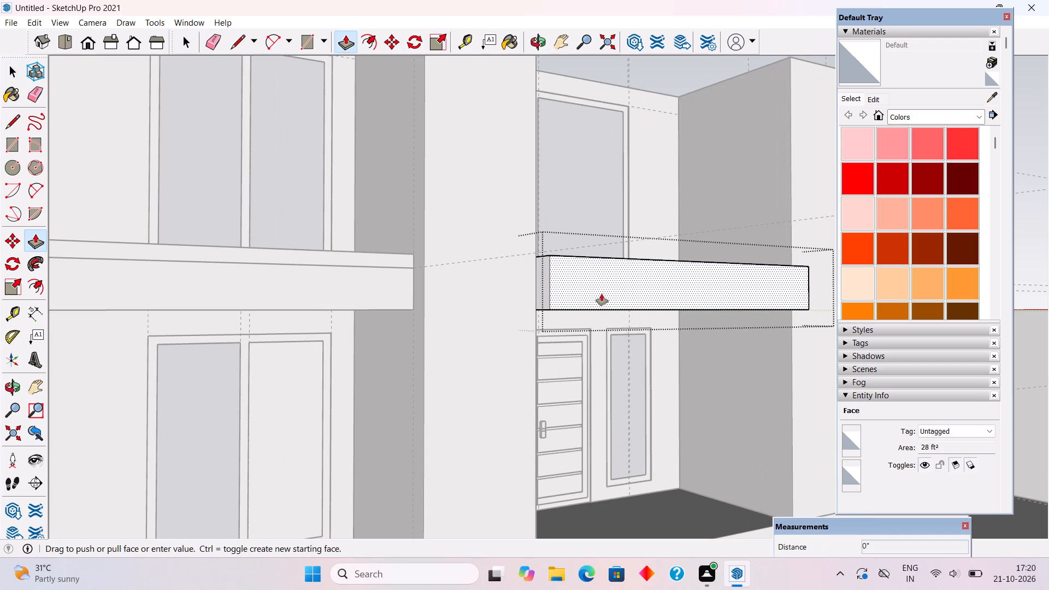
text(6")
key(Return)
key(space)
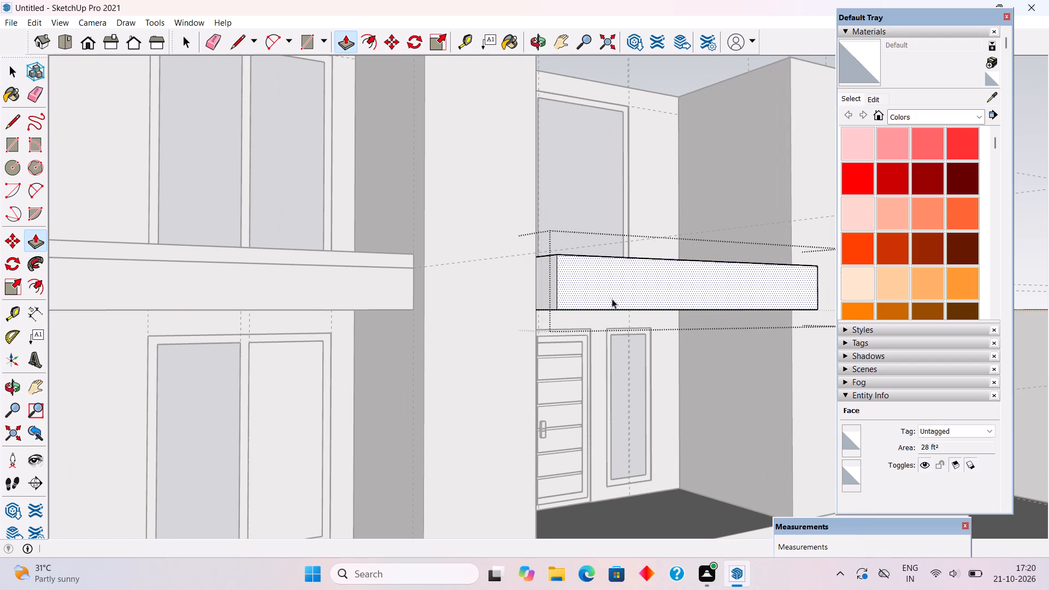
scroll(617, 267, down, 10)
click(671, 146)
Examine the front facade from several angles, comparing the projecting slabs with the two columns and windows.
middle_drag(652, 249, 498, 313)
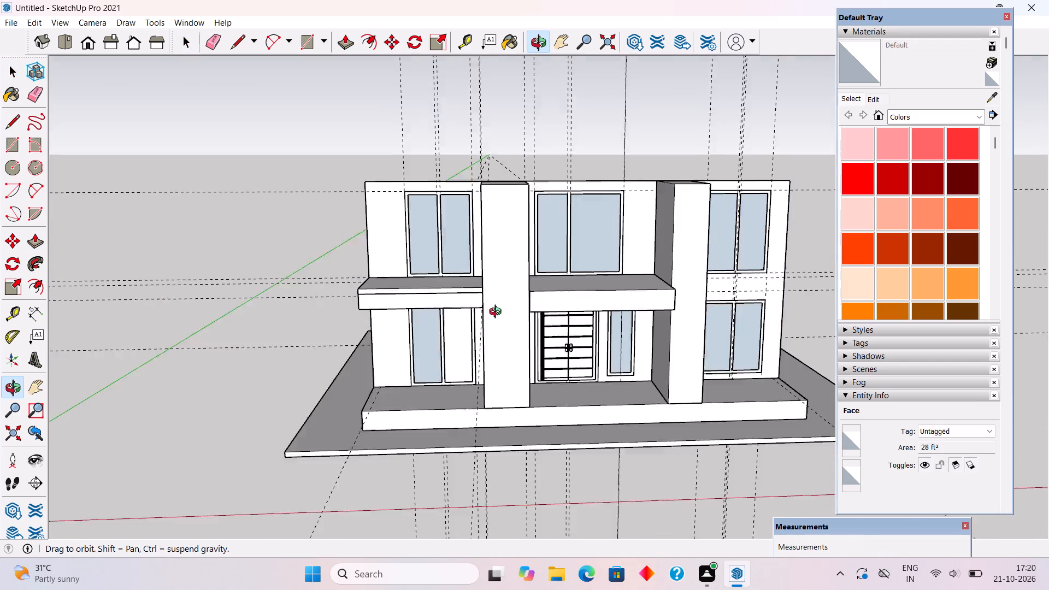
middle_drag(498, 313, 591, 404)
scroll(591, 404, down, 14)
middle_drag(537, 386, 639, 303)
scroll(639, 303, up, 7)
scroll(440, 296, up, 6)
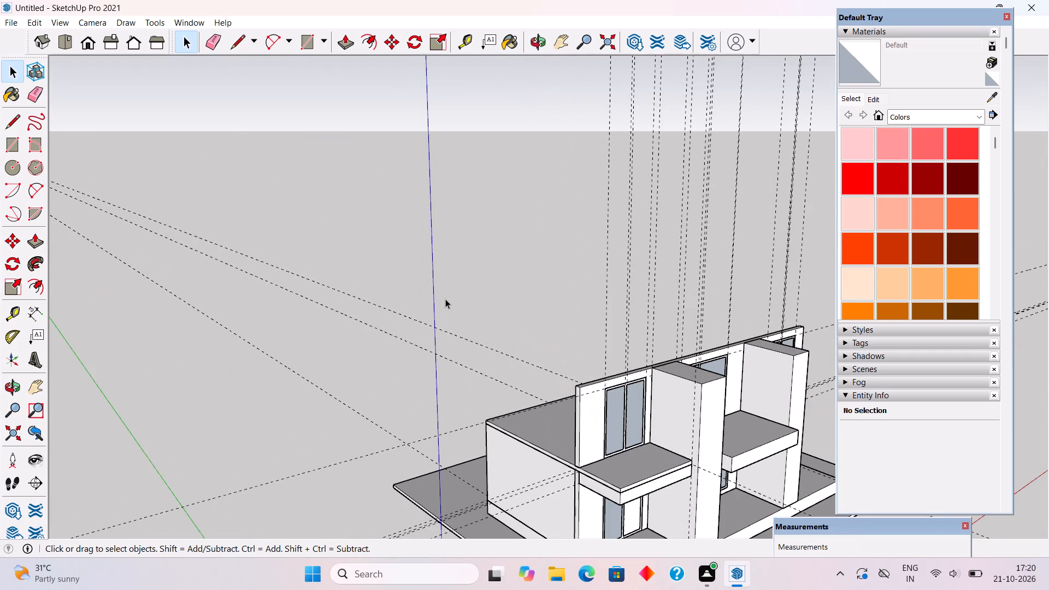
scroll(510, 216, down, 6)
scroll(611, 446, up, 6)
middle_drag(612, 436, 708, 338)
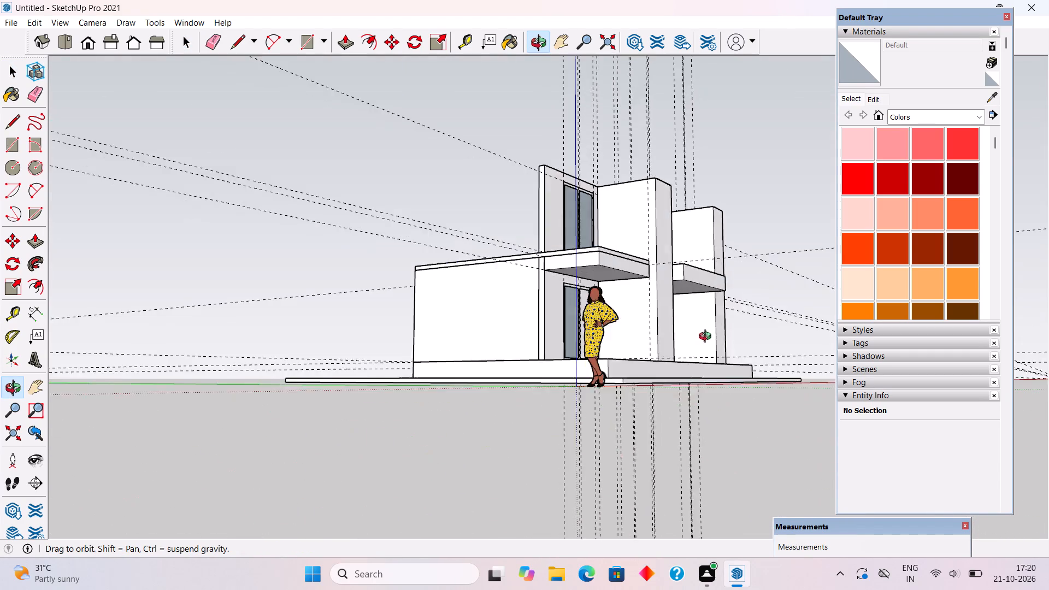
middle_drag(708, 338, 560, 362)
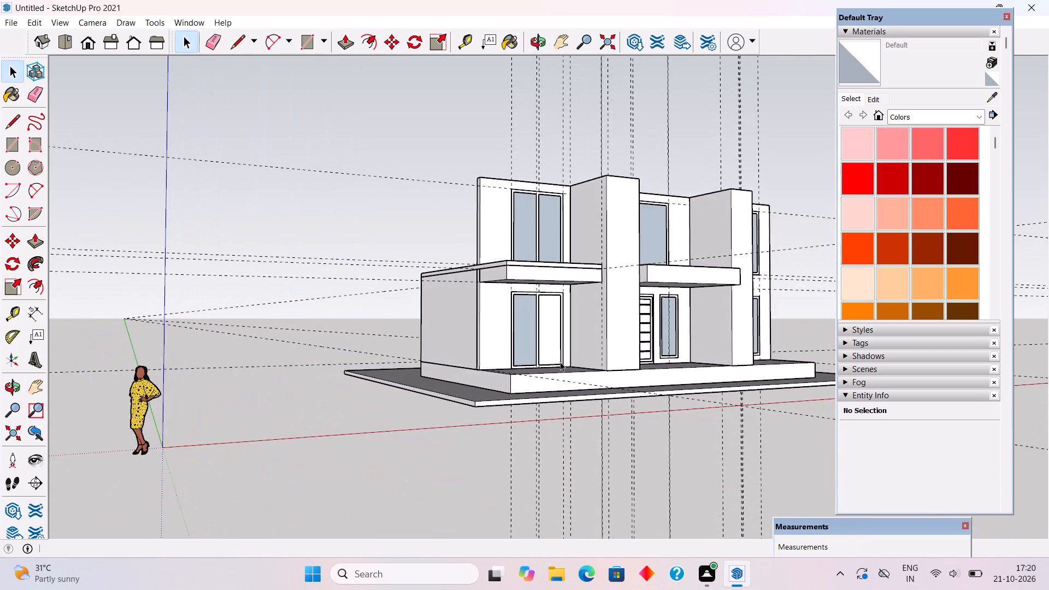
scroll(560, 352, down, 3)
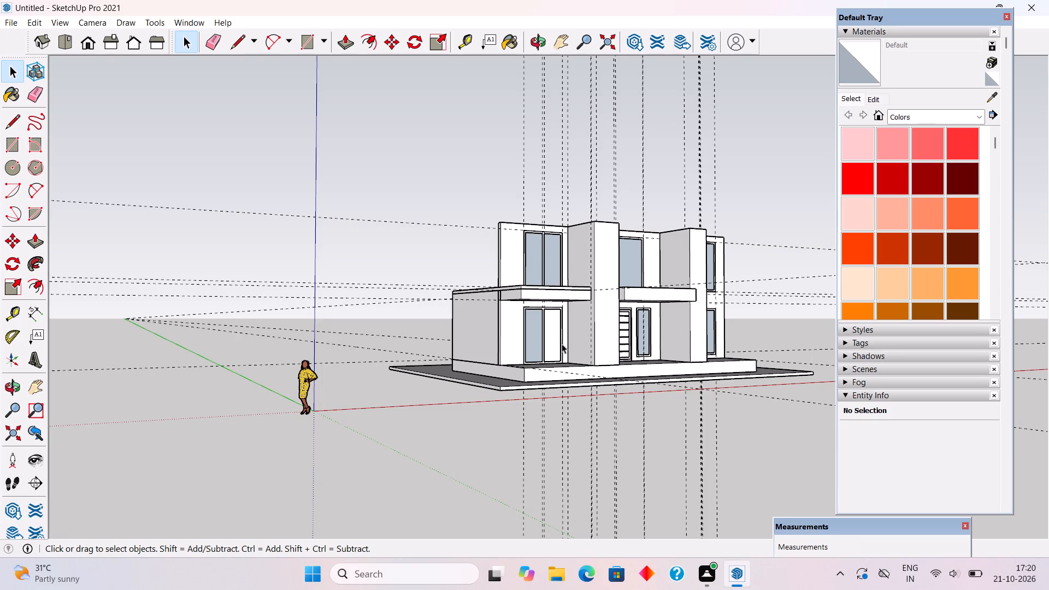
scroll(562, 344, down, 2)
scroll(562, 344, up, 9)
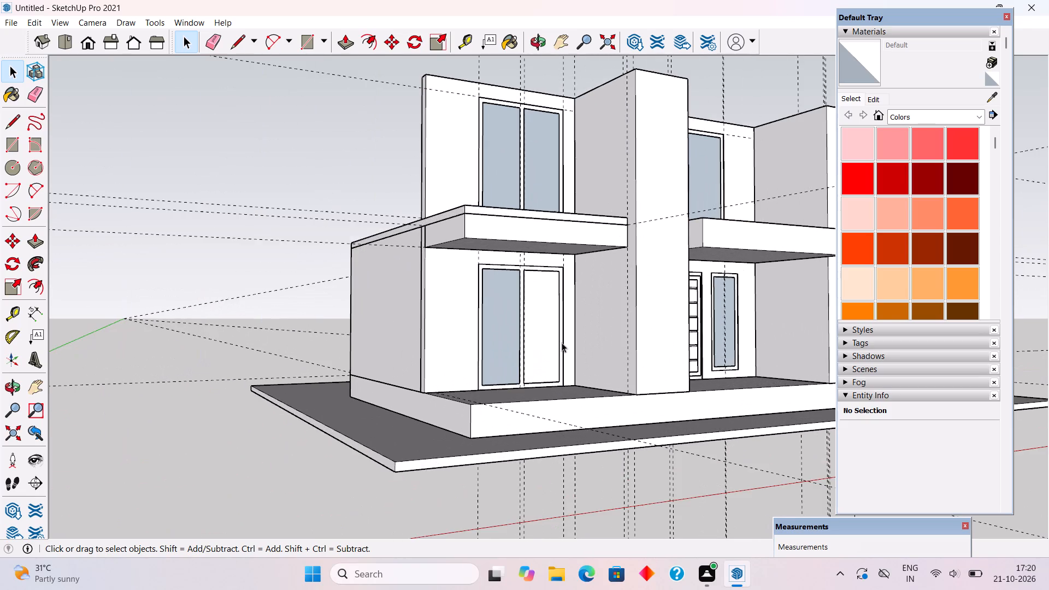
middle_drag(582, 334, 461, 467)
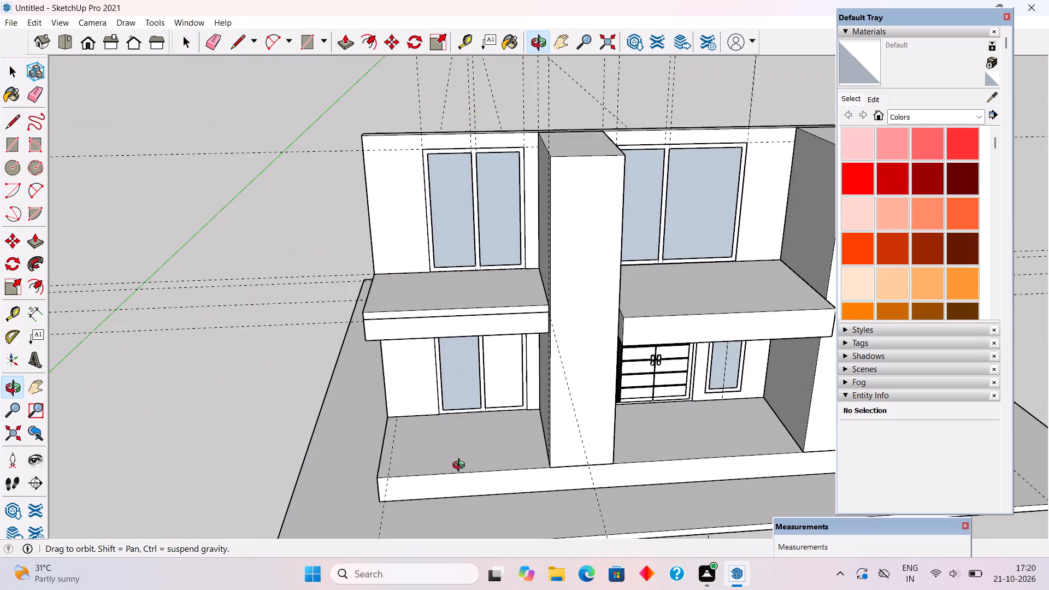
middle_drag(461, 467, 603, 472)
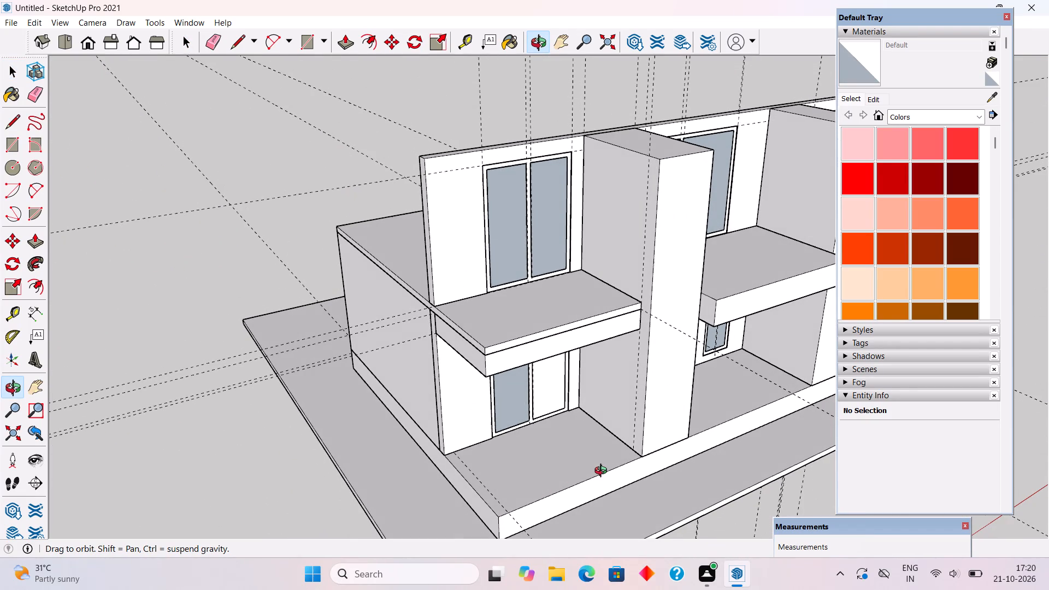
middle_drag(603, 472, 522, 424)
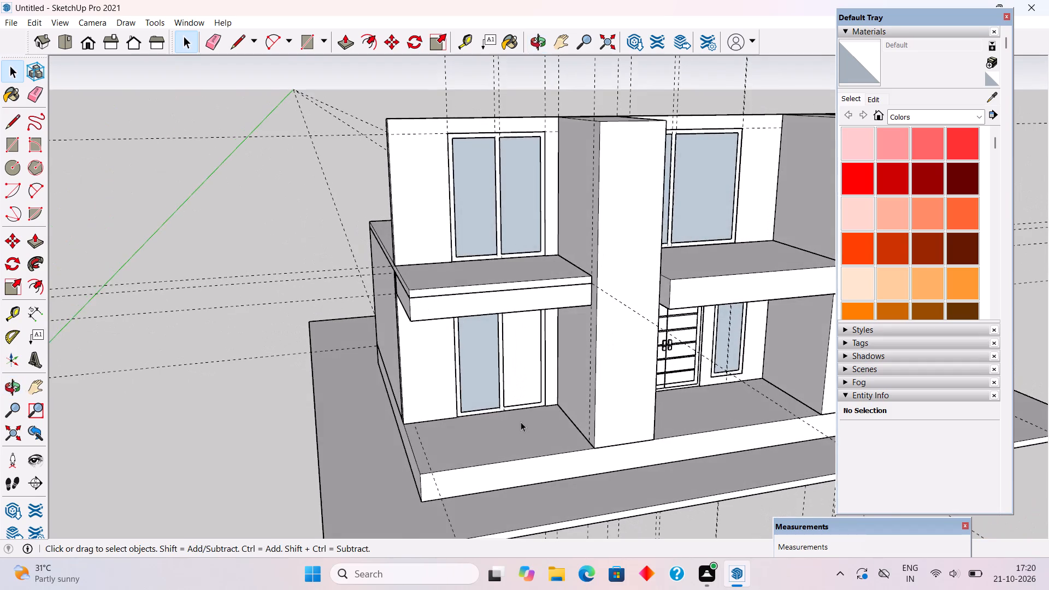
scroll(518, 420, down, 3)
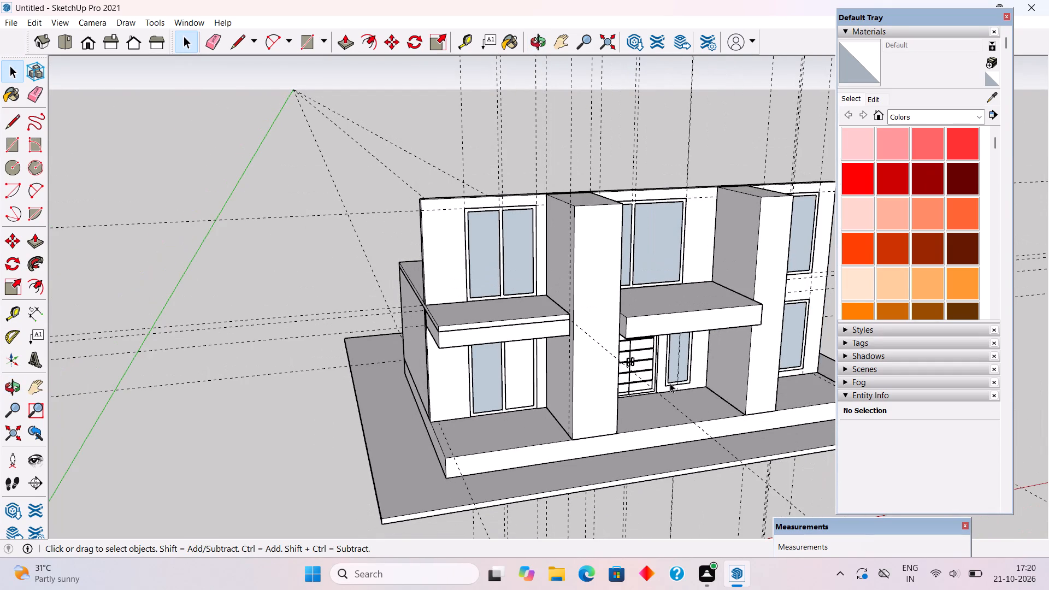
scroll(671, 383, down, 1)
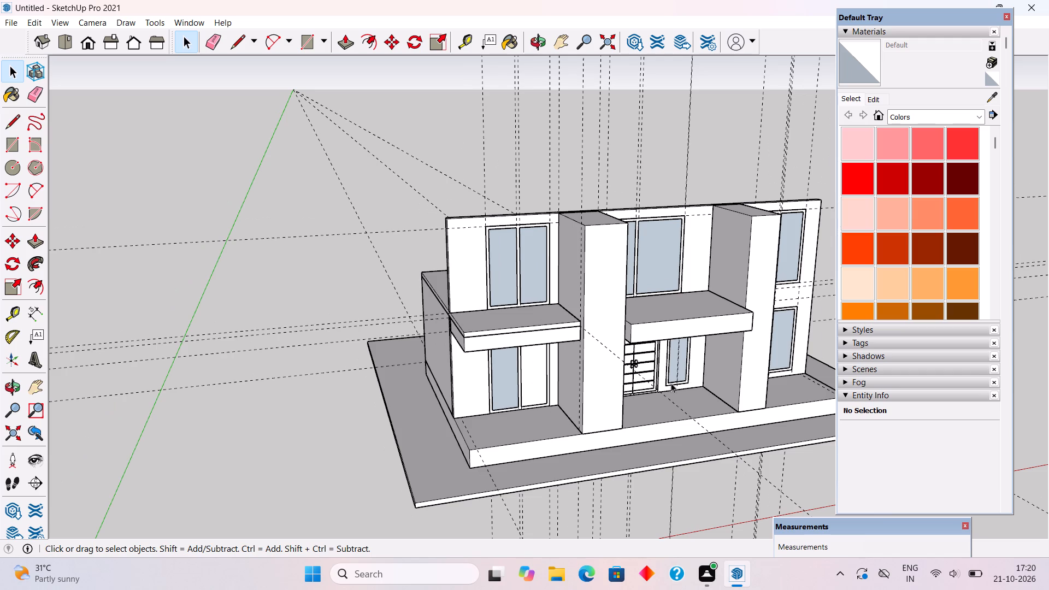
scroll(671, 383, down, 1)
middle_drag(671, 383, 419, 320)
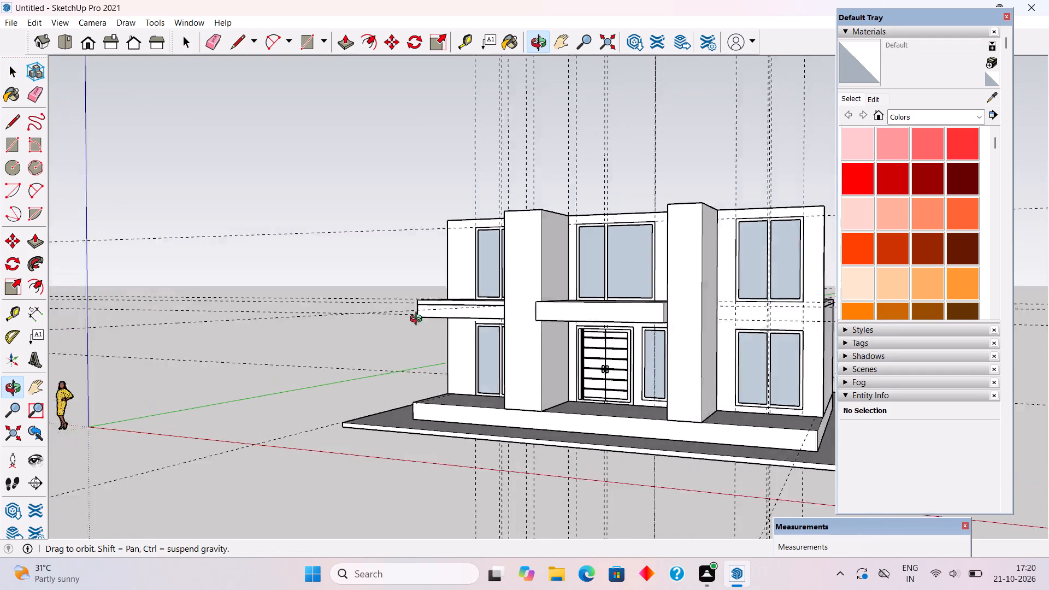
middle_drag(419, 320, 571, 332)
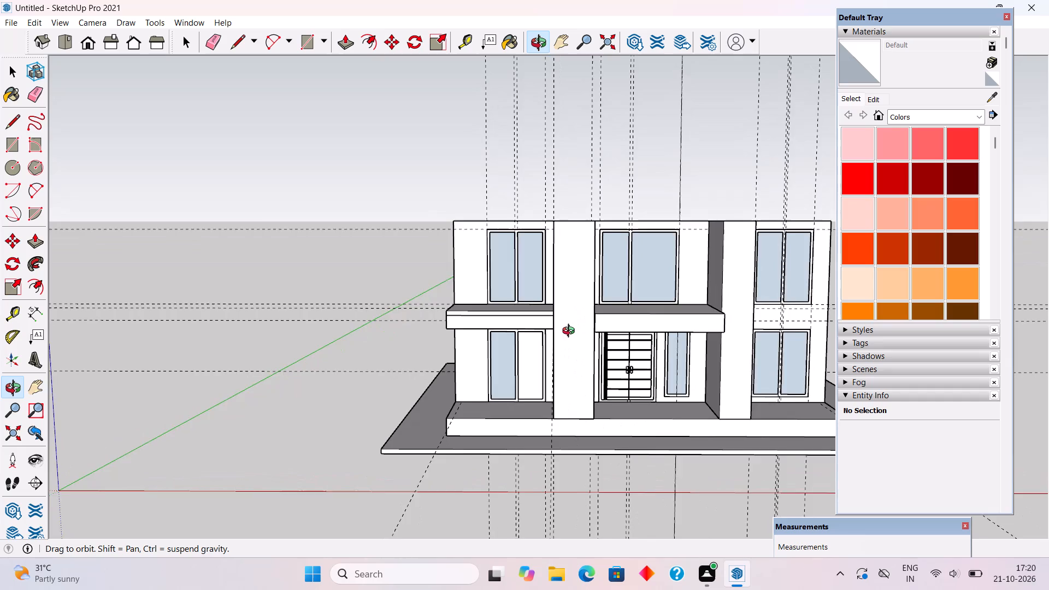
middle_drag(571, 332, 552, 313)
scroll(557, 313, up, 2)
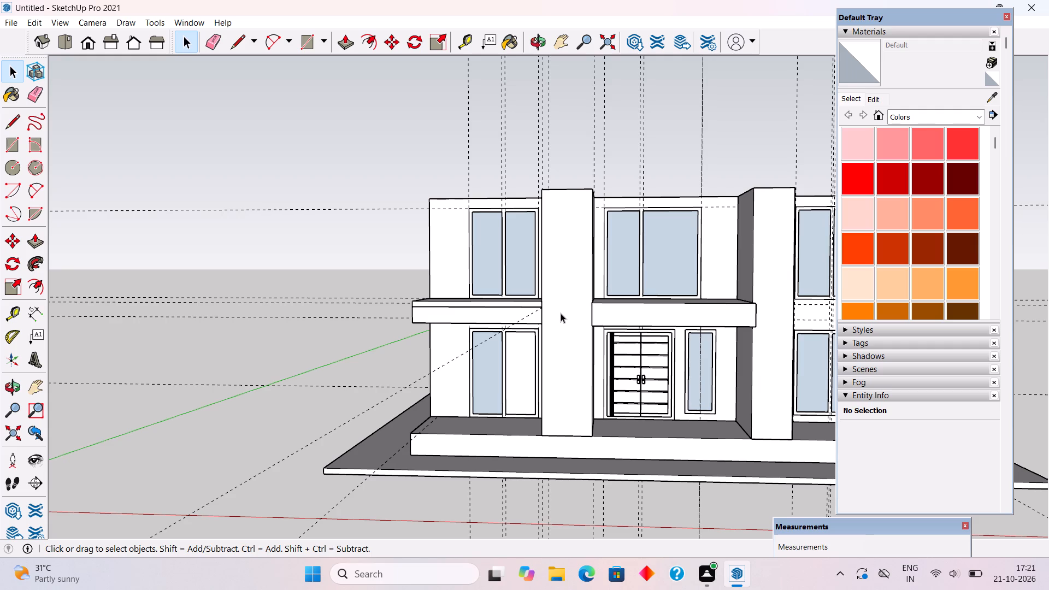
scroll(561, 313, down, 10)
scroll(435, 254, down, 3)
scroll(490, 271, down, 7)
middle_drag(511, 316, 555, 403)
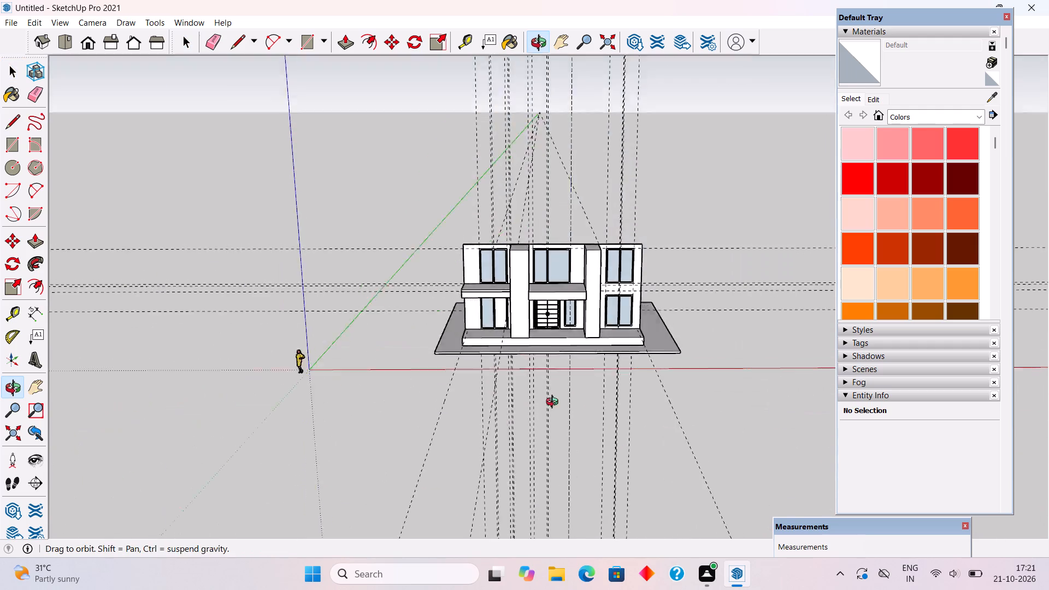
middle_drag(555, 403, 558, 406)
scroll(586, 386, up, 7)
scroll(543, 305, up, 1)
middle_drag(533, 293, 597, 243)
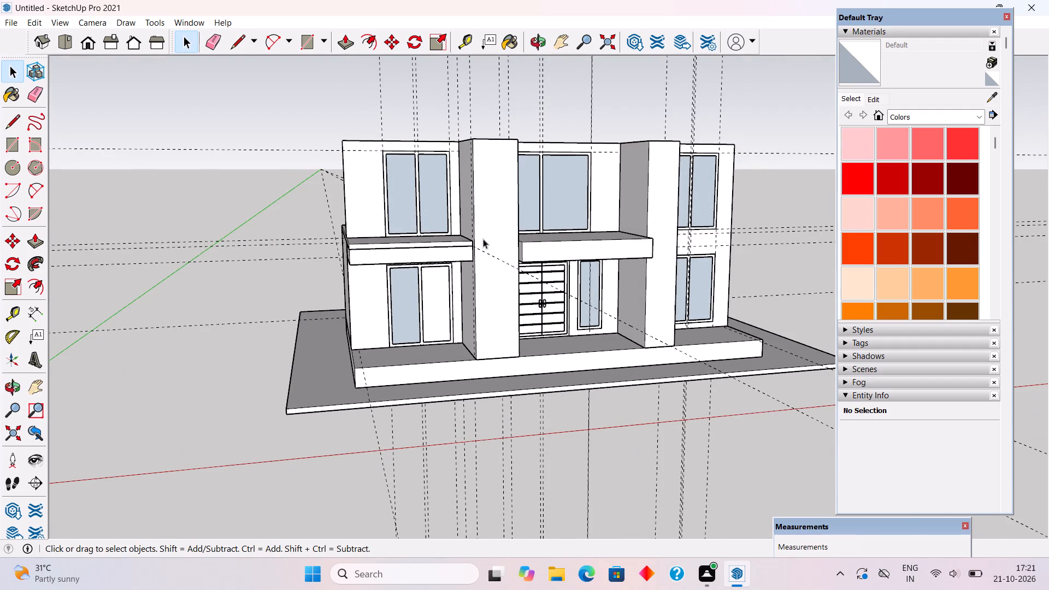
Delete all construction guides from the model.
click(37, 20)
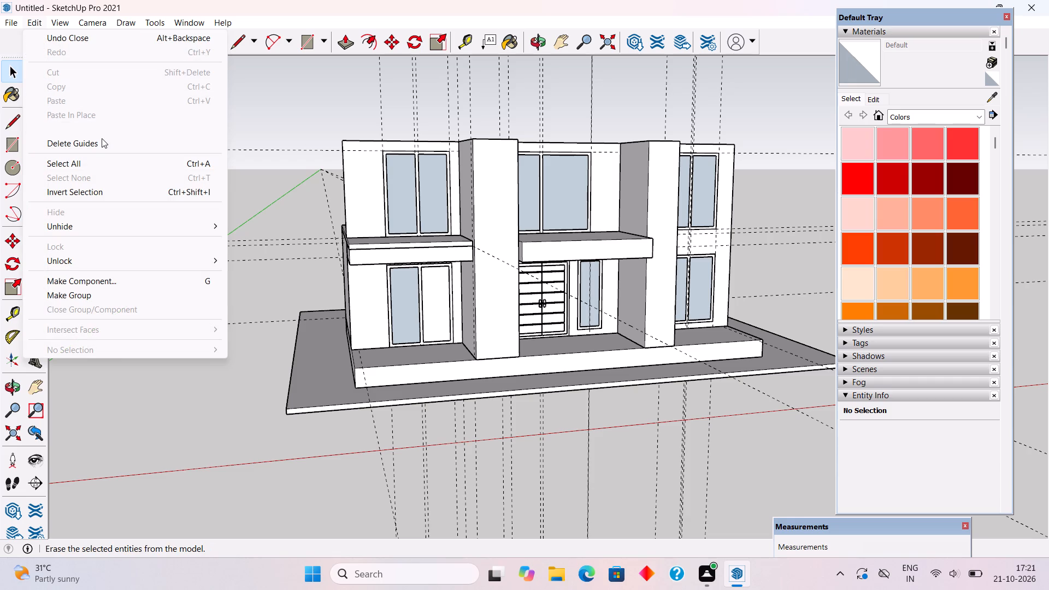
click(103, 140)
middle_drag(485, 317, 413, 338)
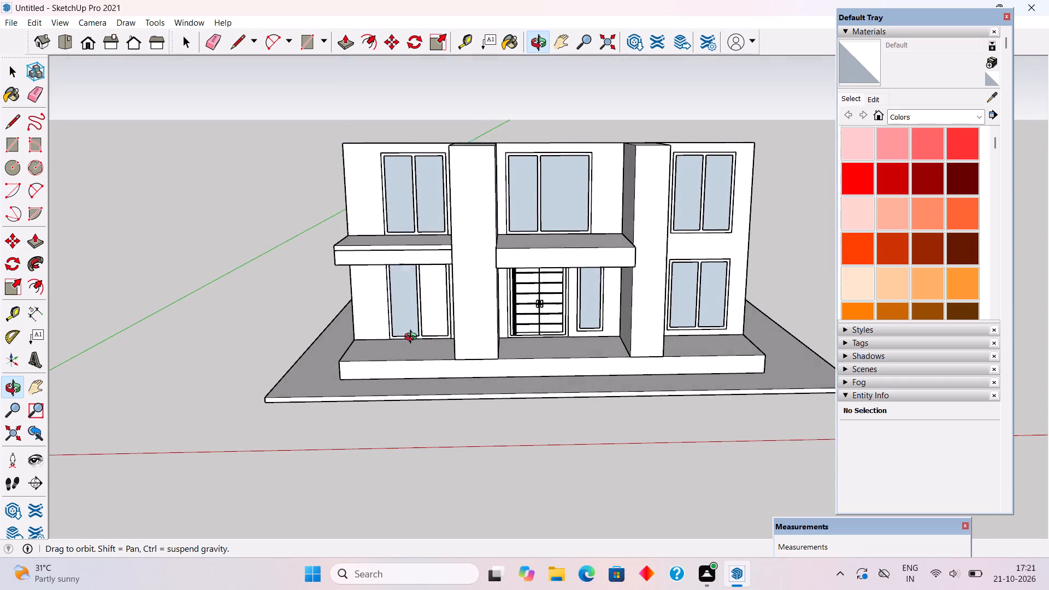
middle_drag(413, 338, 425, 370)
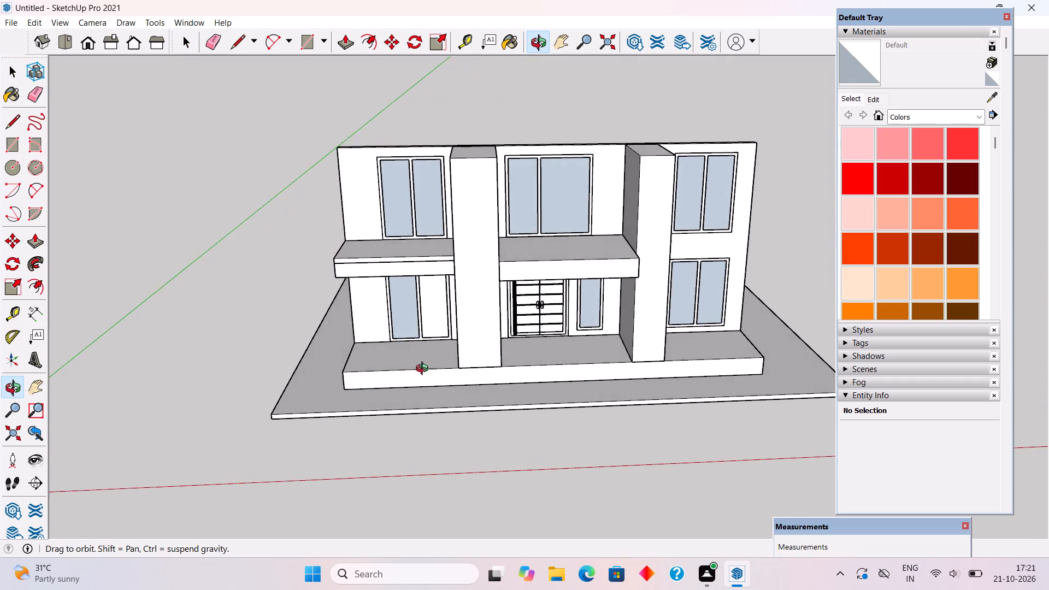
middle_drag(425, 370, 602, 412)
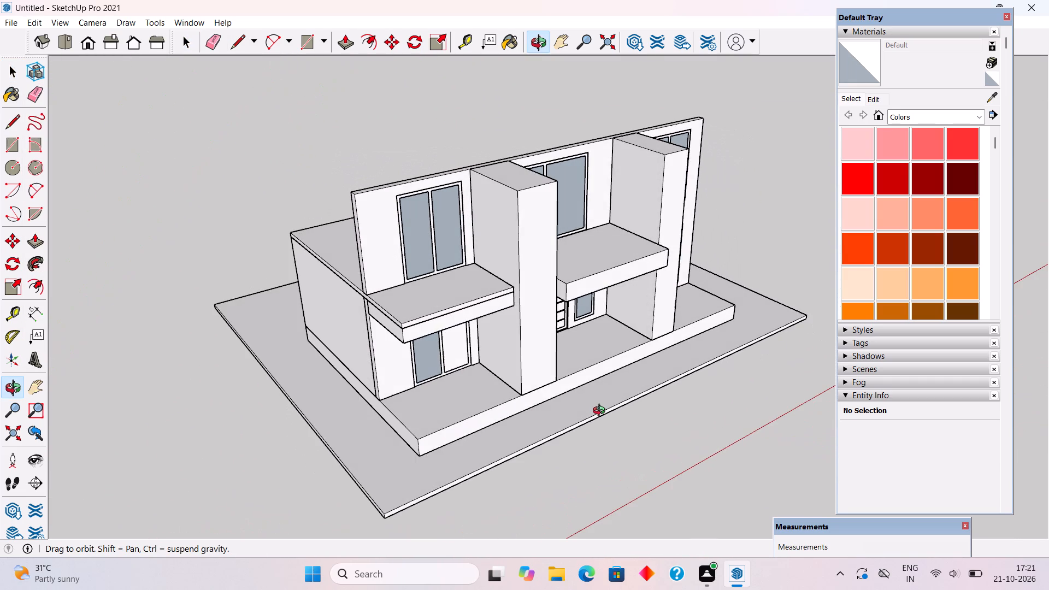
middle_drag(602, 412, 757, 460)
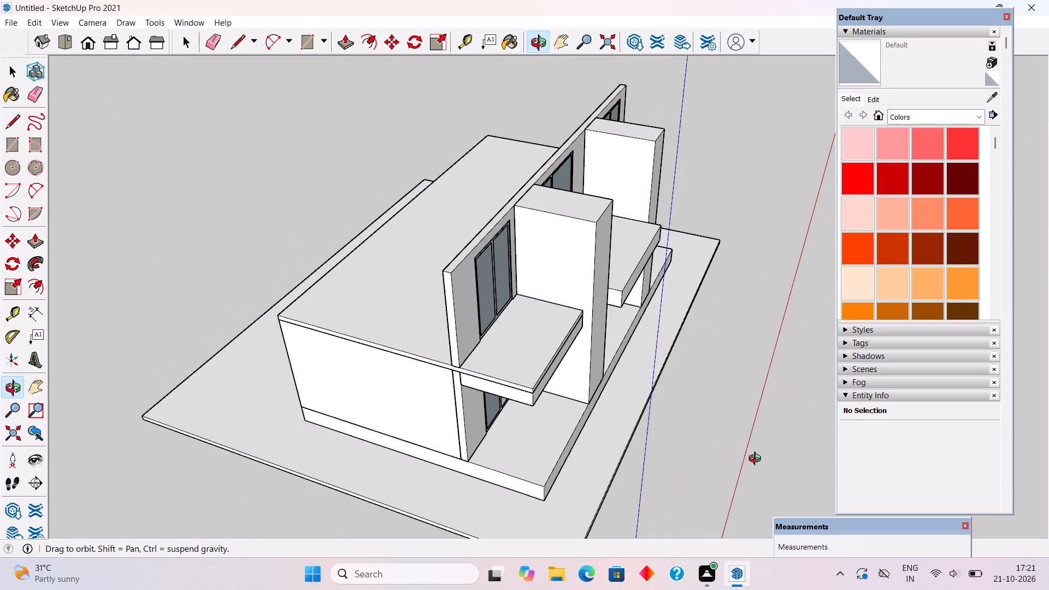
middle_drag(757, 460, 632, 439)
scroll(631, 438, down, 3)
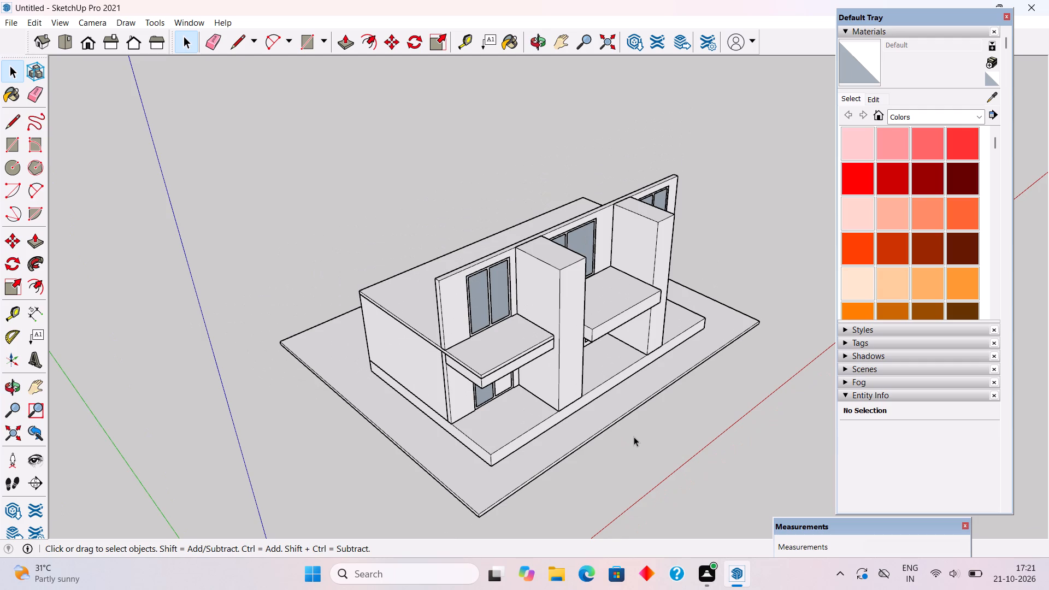
Examine the front facade from several angles, checking the windows, columns and projecting slabs.
scroll(634, 436, up, 3)
scroll(634, 436, down, 4)
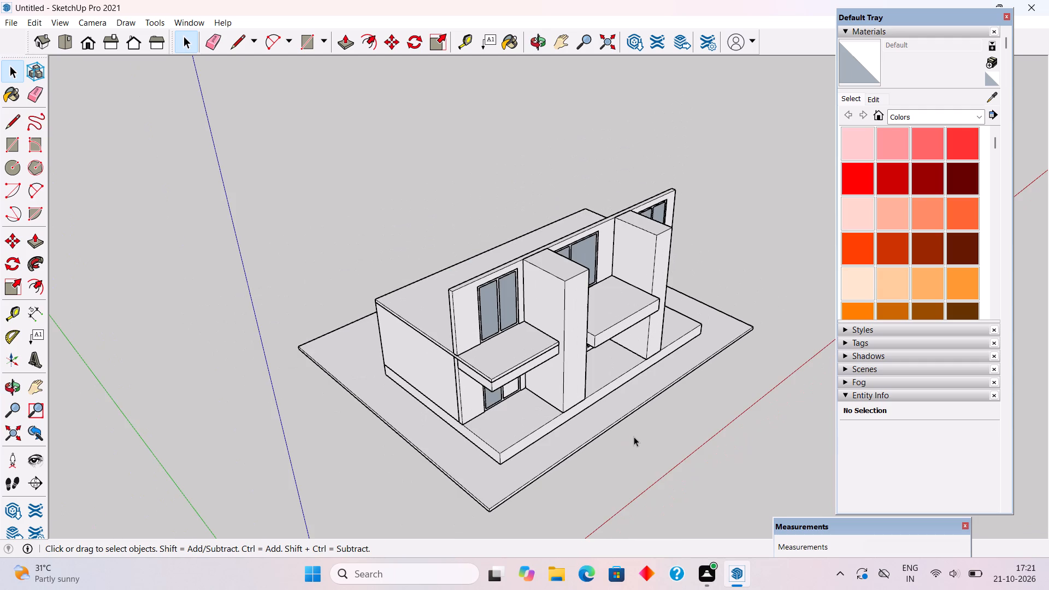
scroll(638, 444, down, 1)
middle_drag(626, 431, 572, 321)
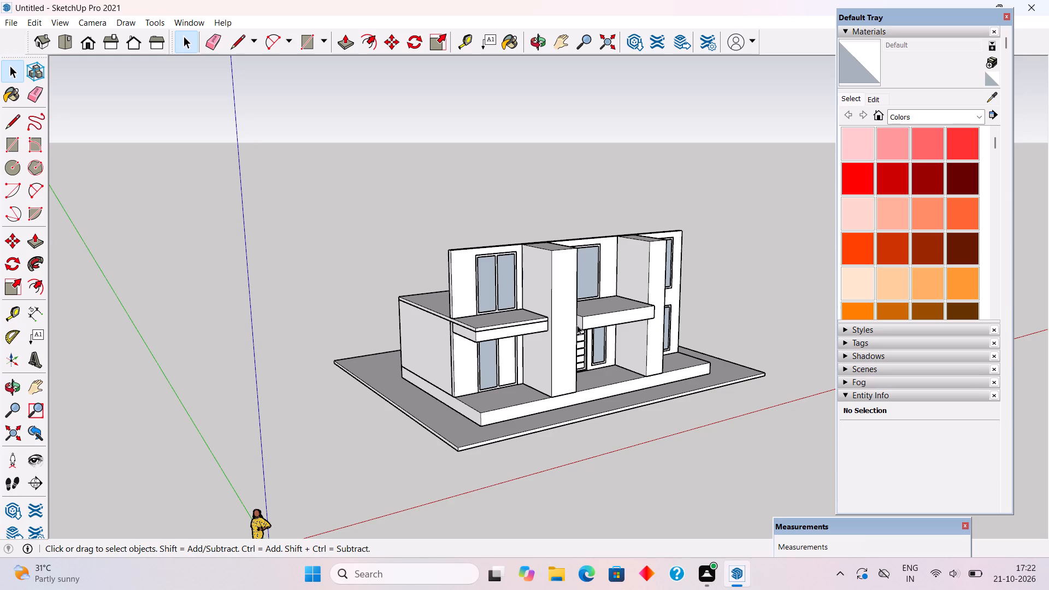
scroll(577, 325, down, 3)
scroll(605, 376, up, 10)
middle_drag(627, 339, 530, 340)
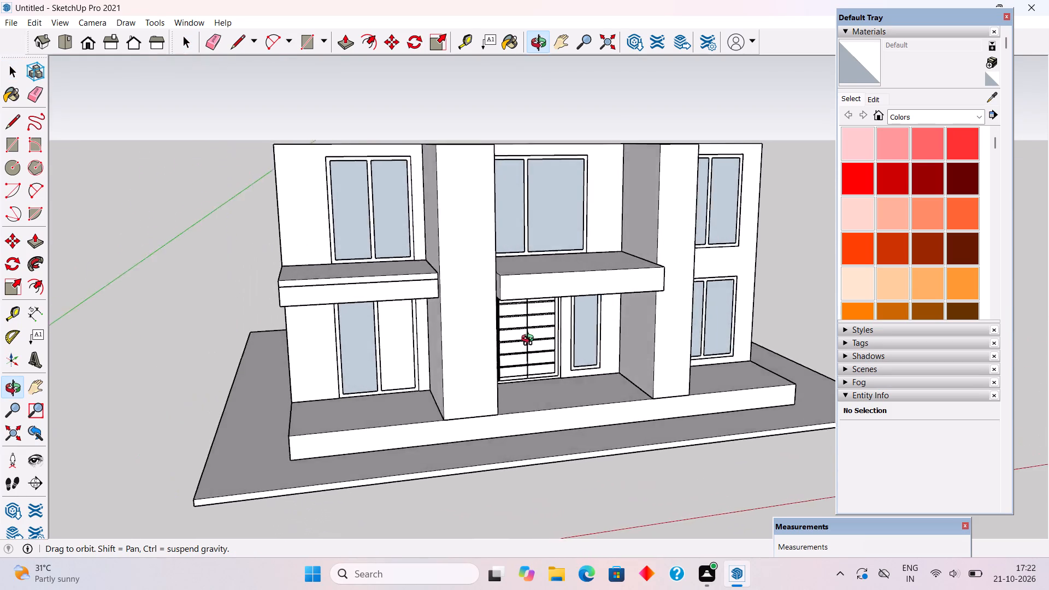
middle_drag(530, 340, 445, 292)
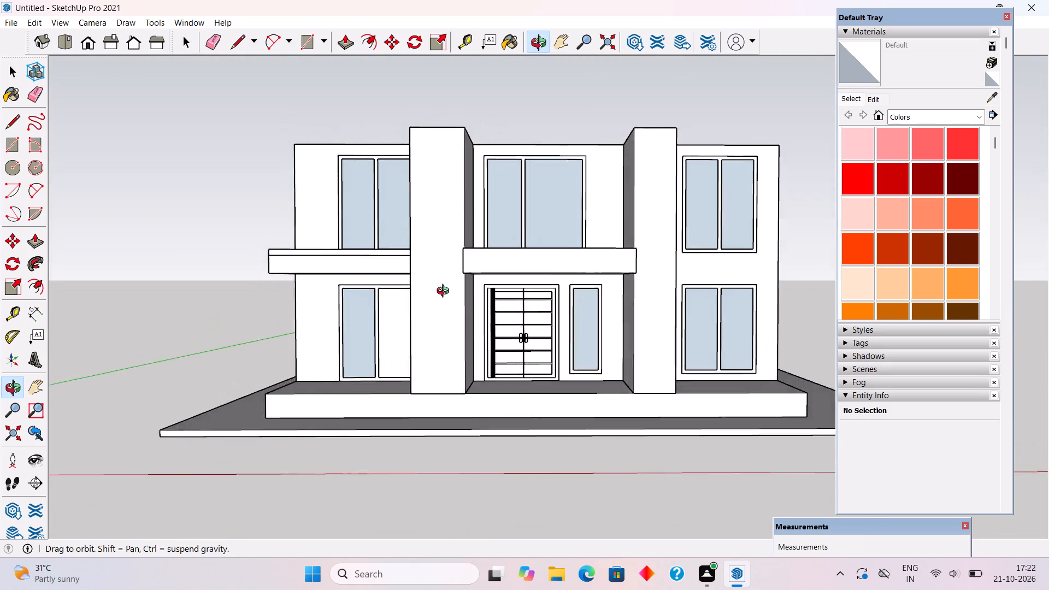
middle_drag(445, 292, 676, 417)
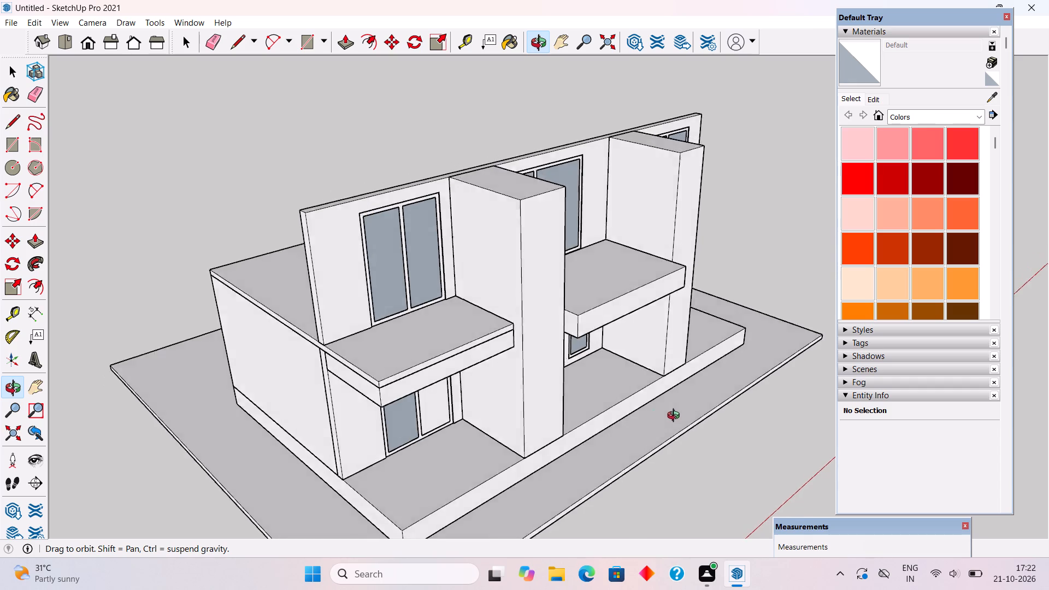
middle_drag(676, 417, 538, 400)
On the upper floor slab behind the front wall, place guides 9" in from the left, rear and right edges.
scroll(409, 205, down, 5)
middle_drag(464, 254, 687, 317)
middle_drag(315, 200, 508, 247)
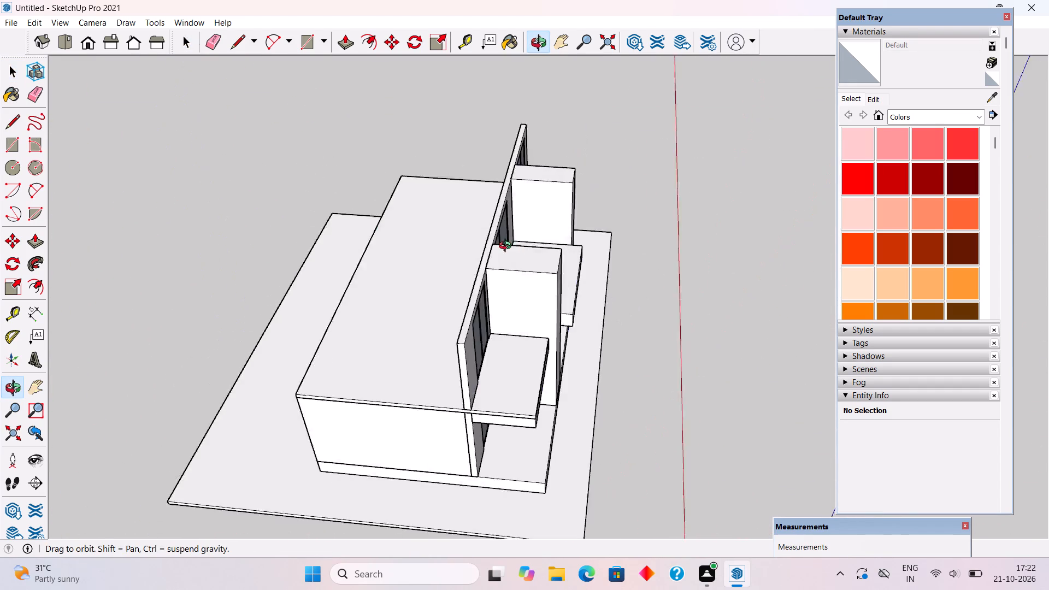
middle_drag(508, 247, 541, 251)
key(t)
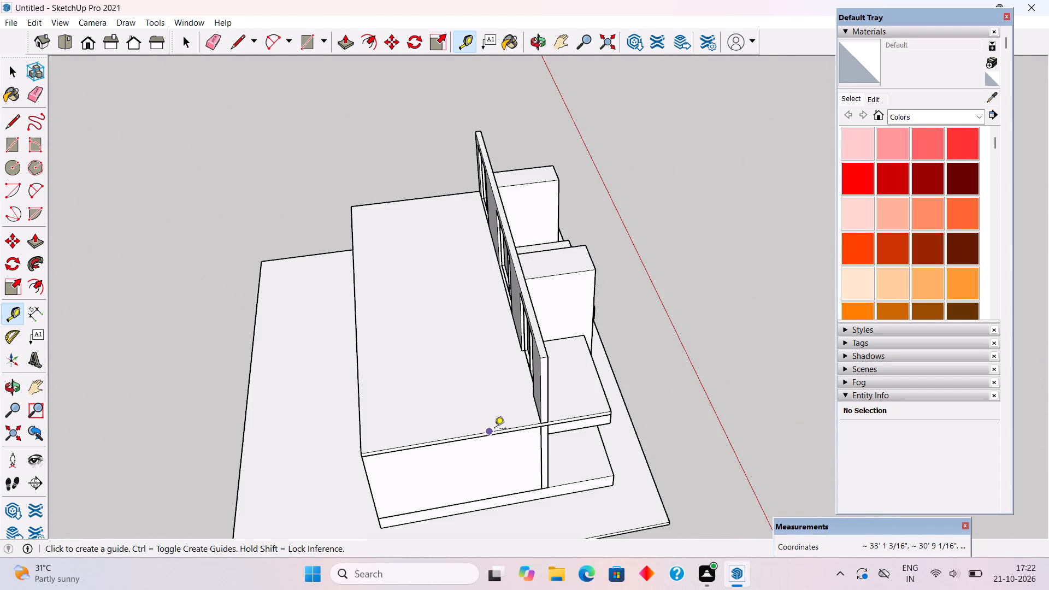
click(494, 429)
key(9)
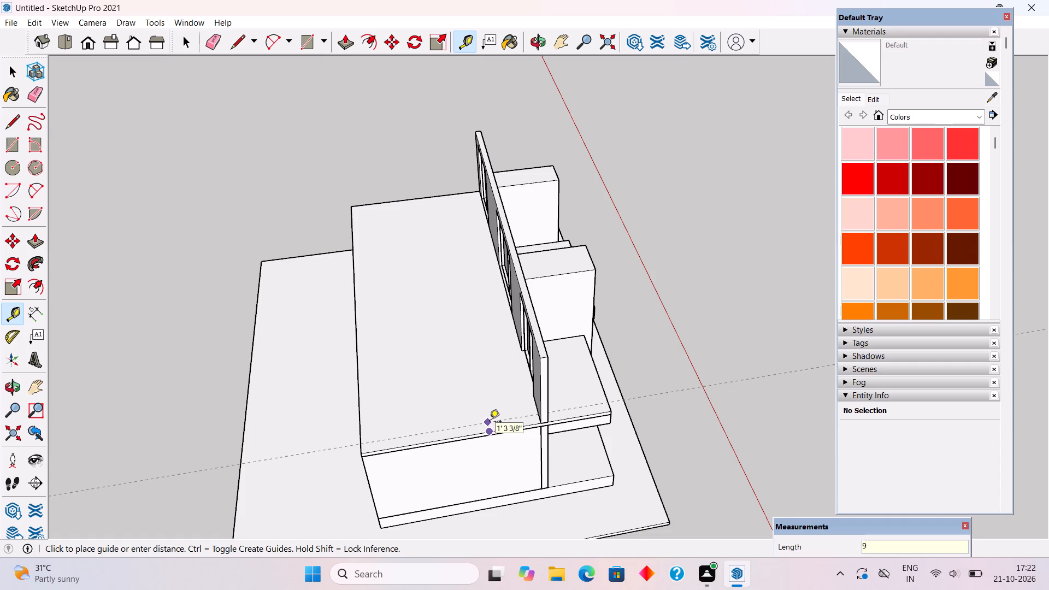
key(shift+quotedbl)
key(Return)
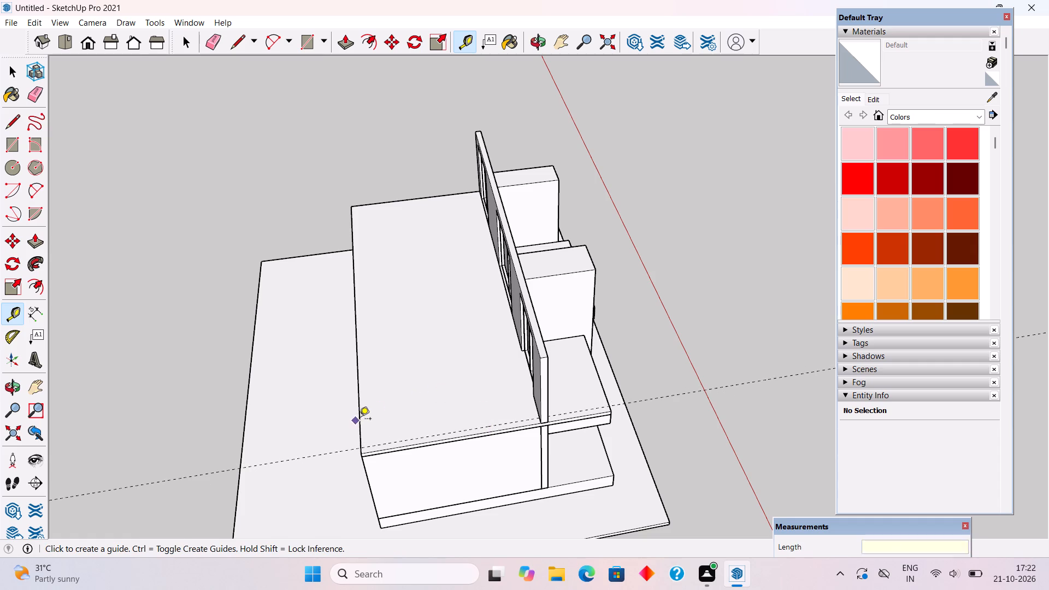
click(361, 418)
text(9")
key(Return)
click(403, 199)
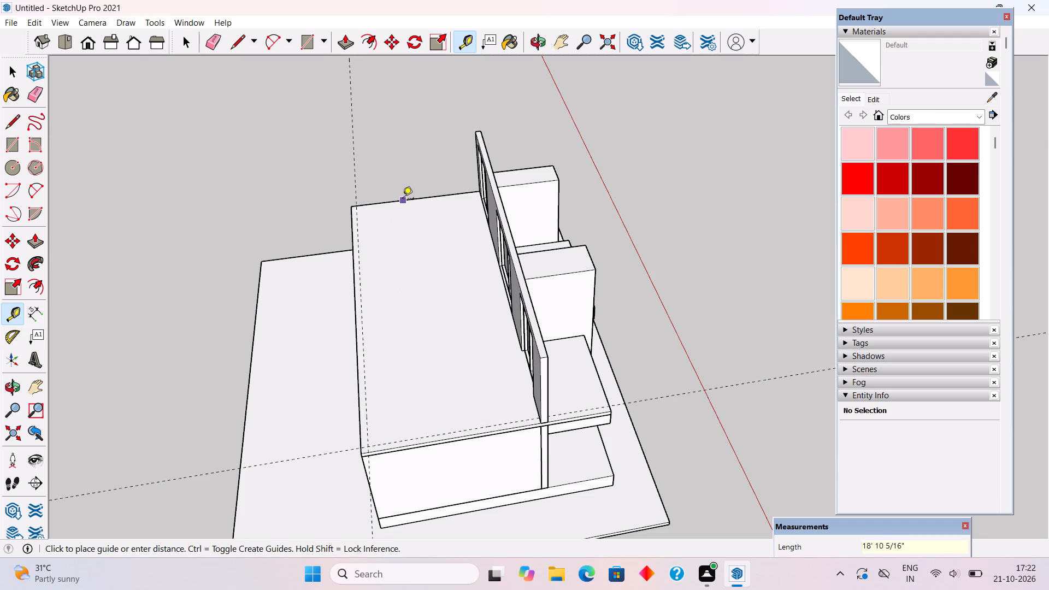
text(9")
key(Return)
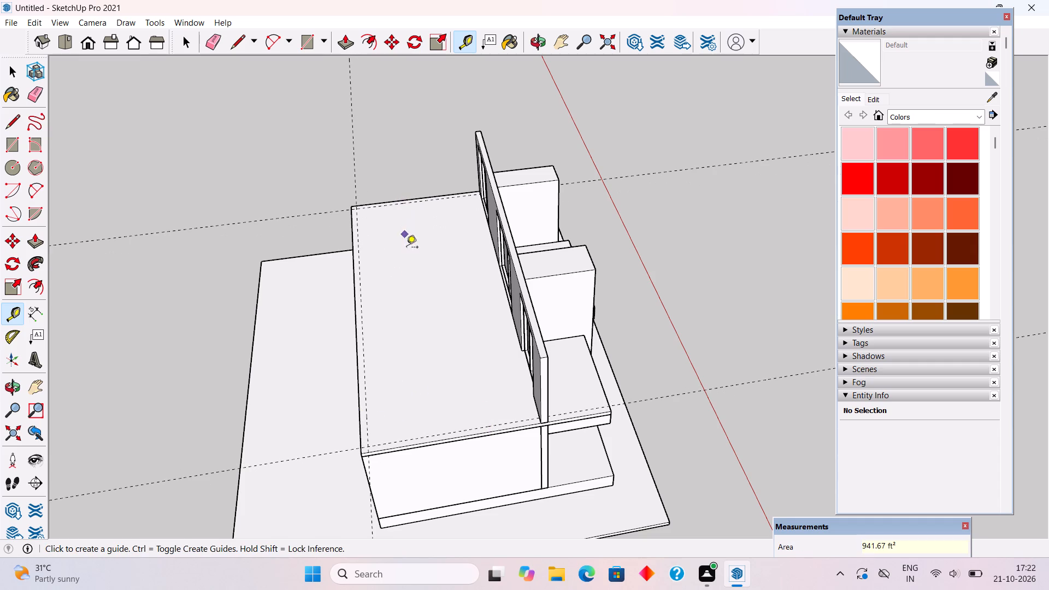
Draw a 9" by 18' 10 5/16" rectangle along the slab's left edge, from the rear edge to the front wall.
key(r)
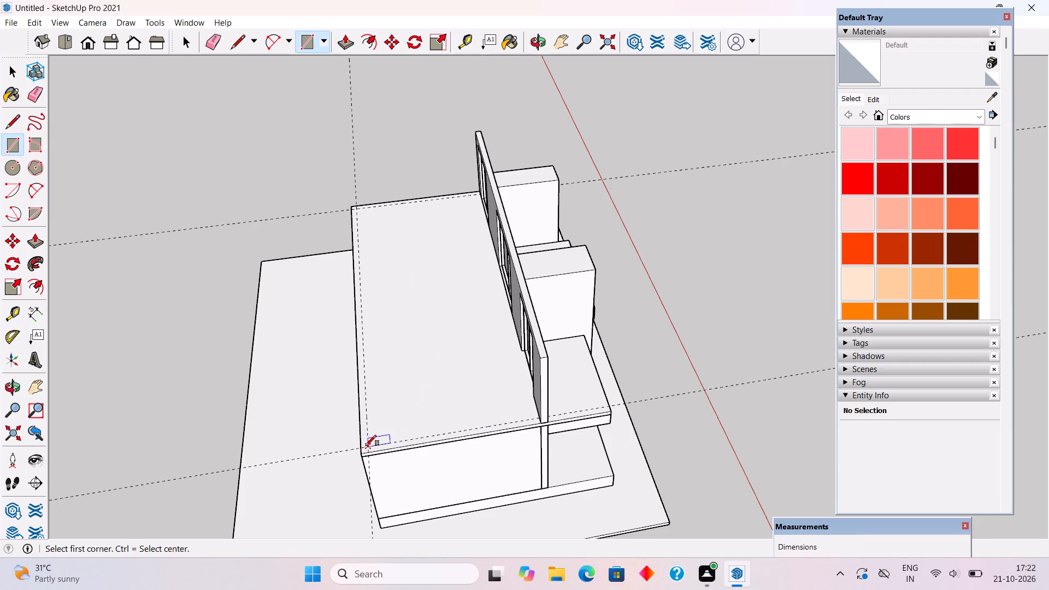
scroll(362, 446, up, 3)
click(362, 446)
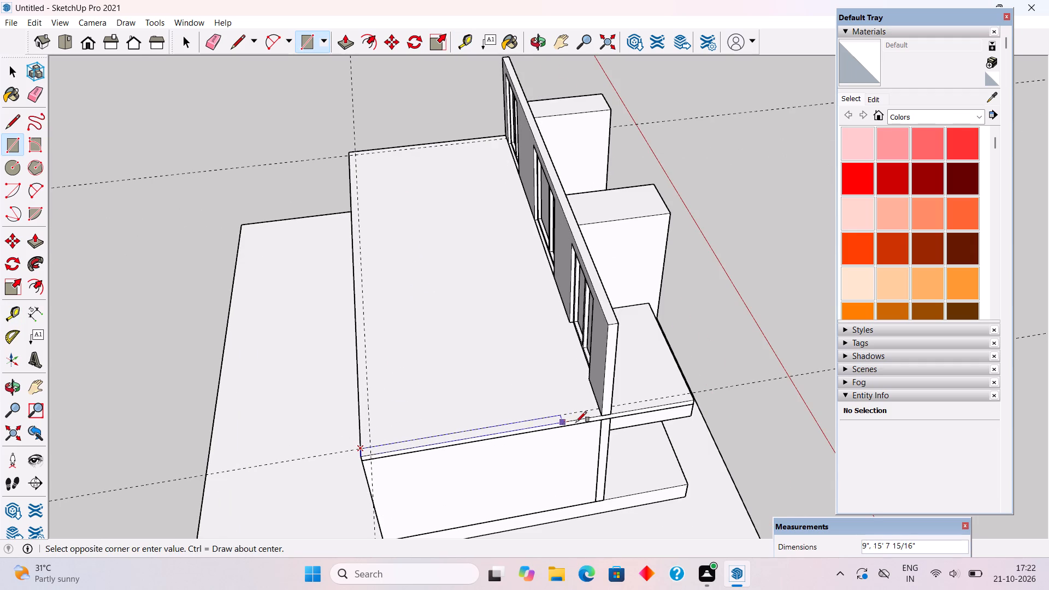
click(602, 416)
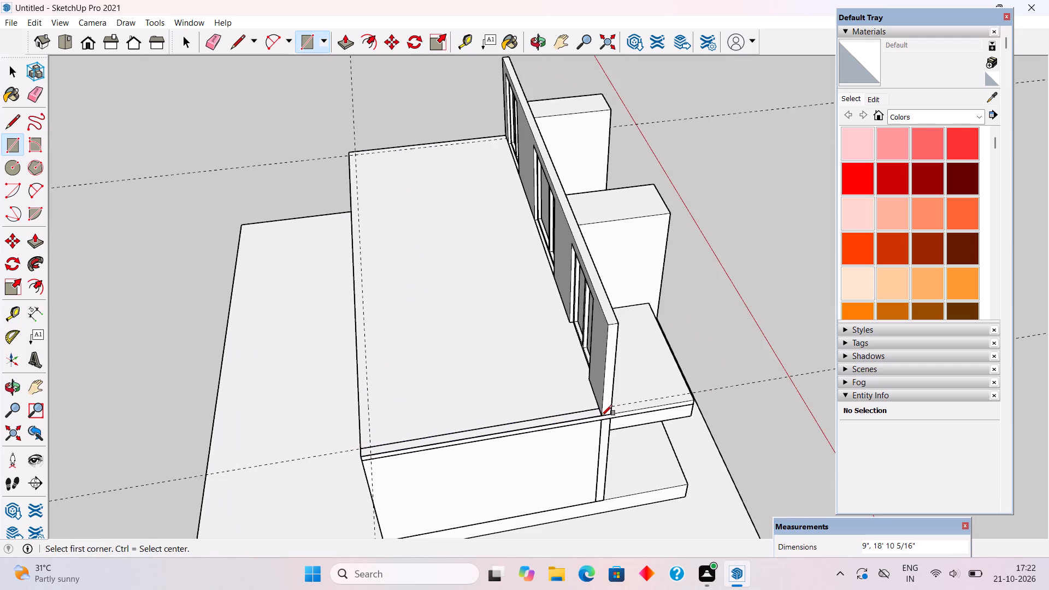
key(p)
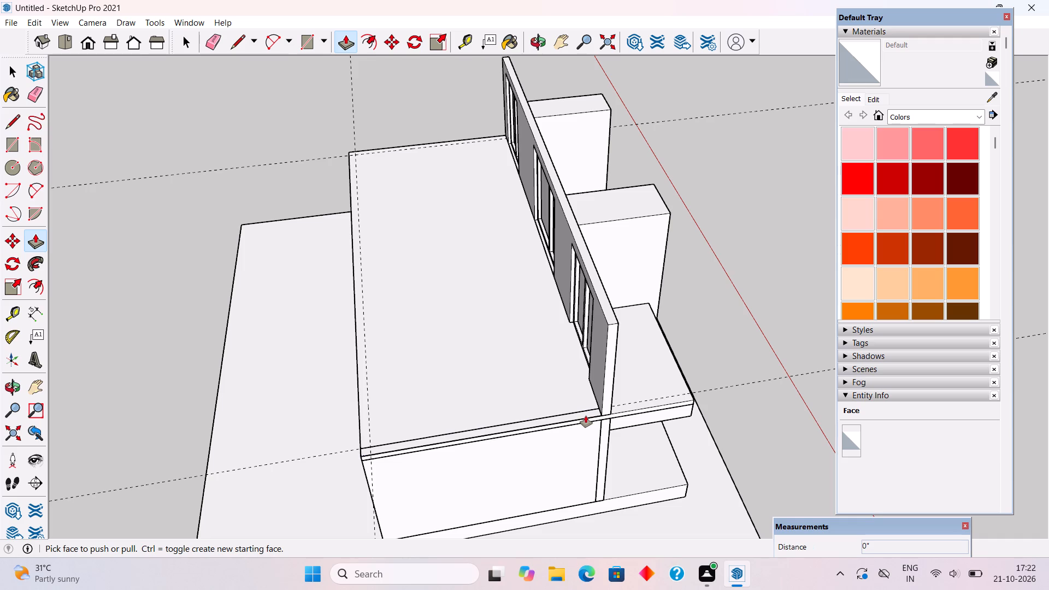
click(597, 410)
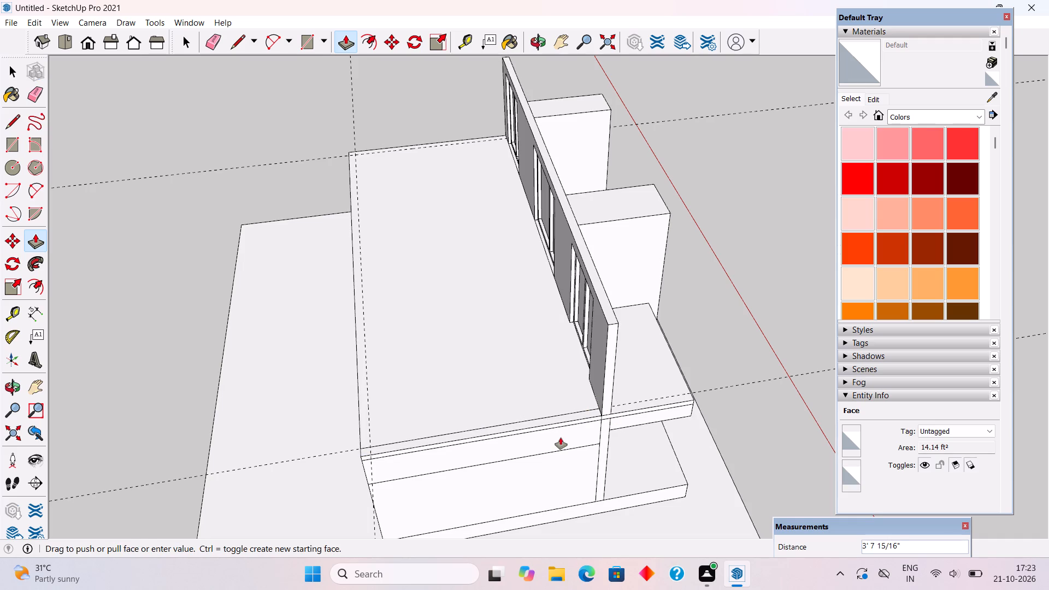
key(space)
Pull the left-edge strip up 10' to the top of the front wall and group the resulting side wall.
scroll(553, 430, up, 7)
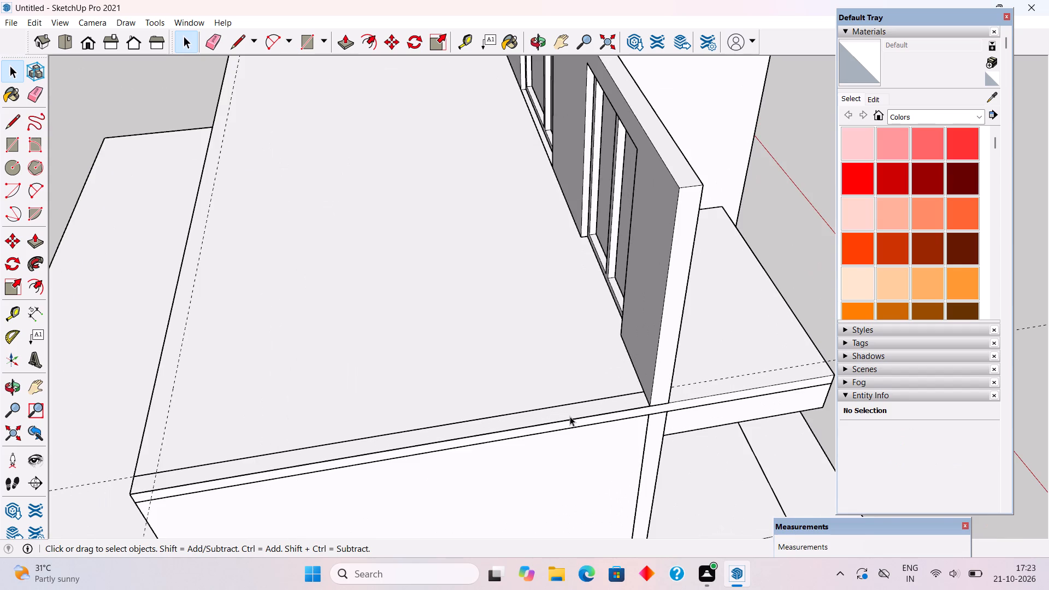
click(570, 416)
key(p)
click(570, 416)
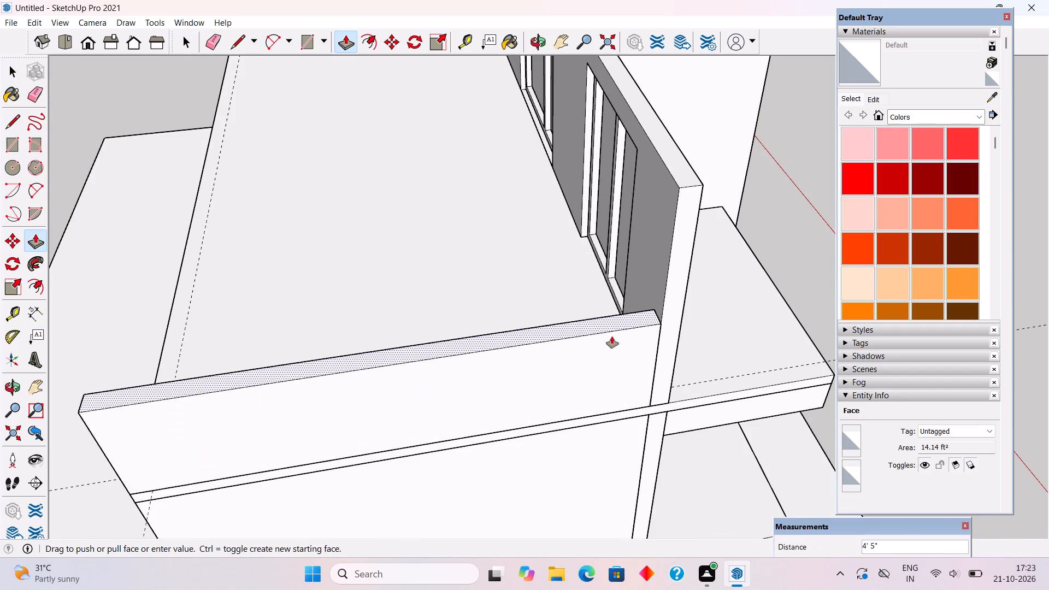
click(694, 181)
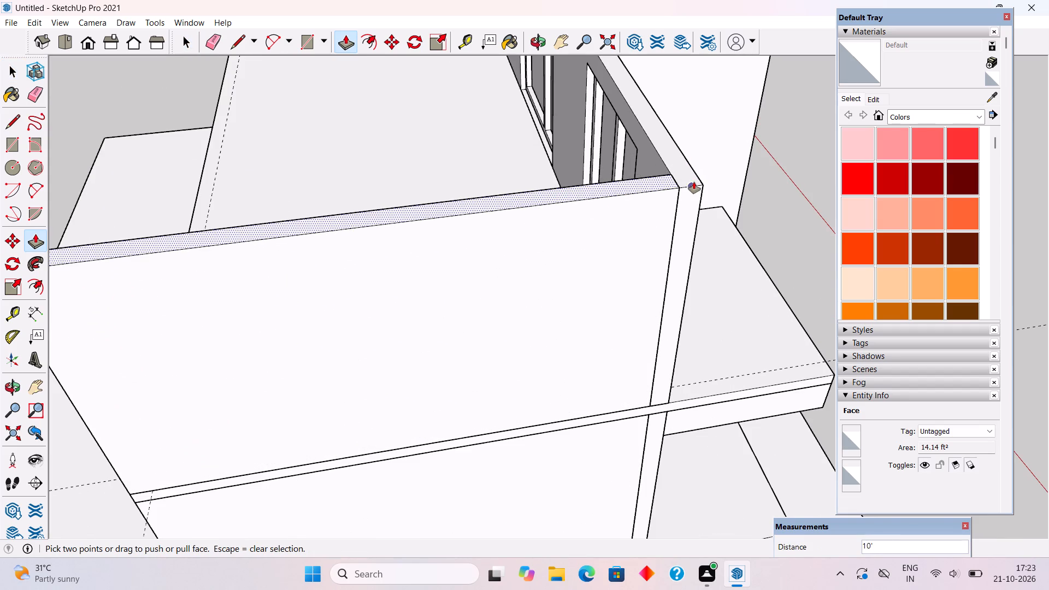
scroll(661, 288, down, 8)
key(space)
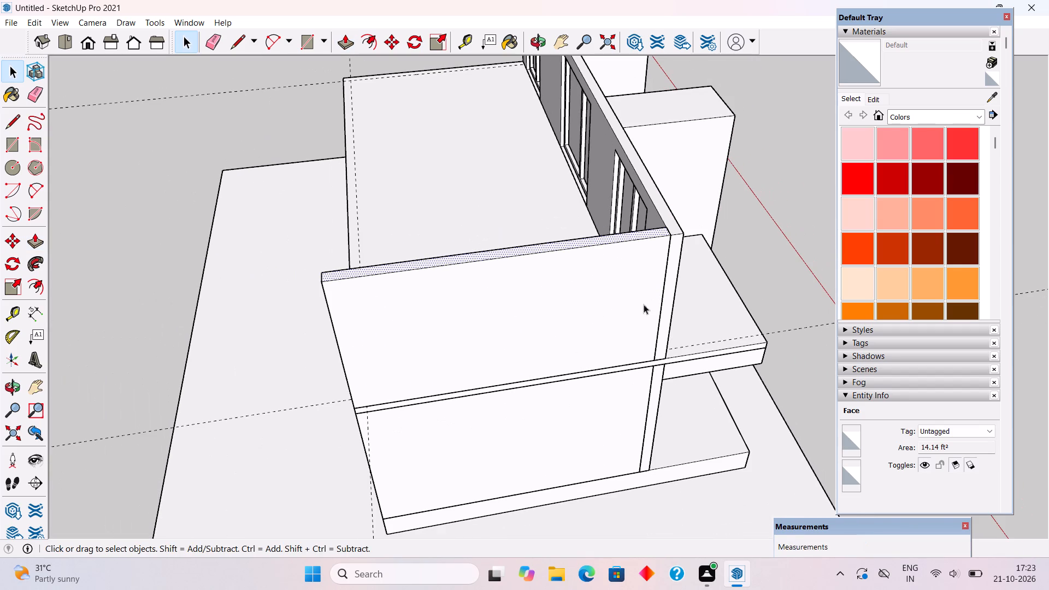
scroll(621, 315, down, 2)
triple_click(621, 315)
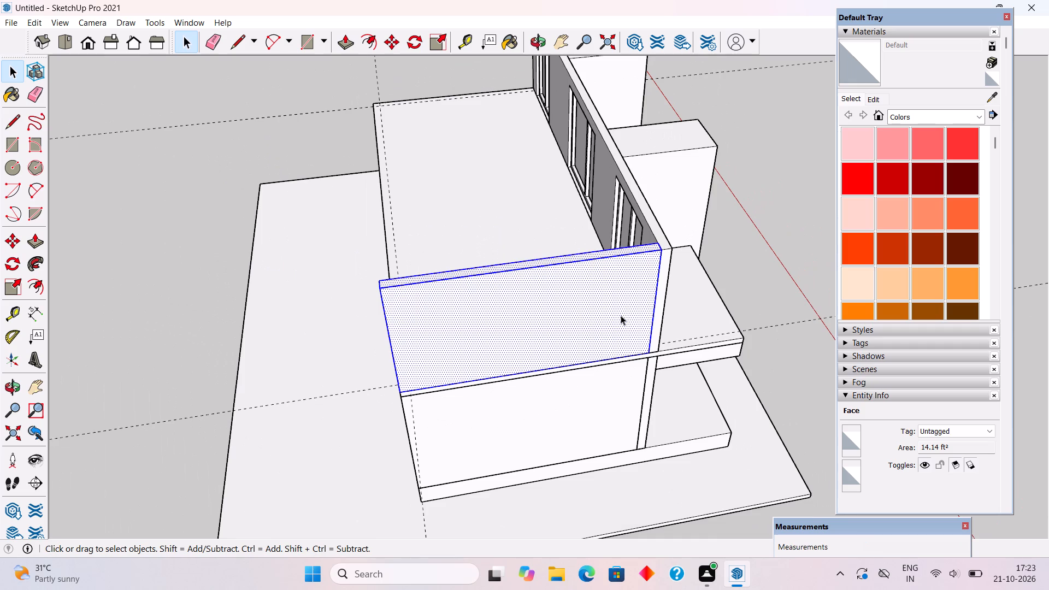
right_click(621, 315)
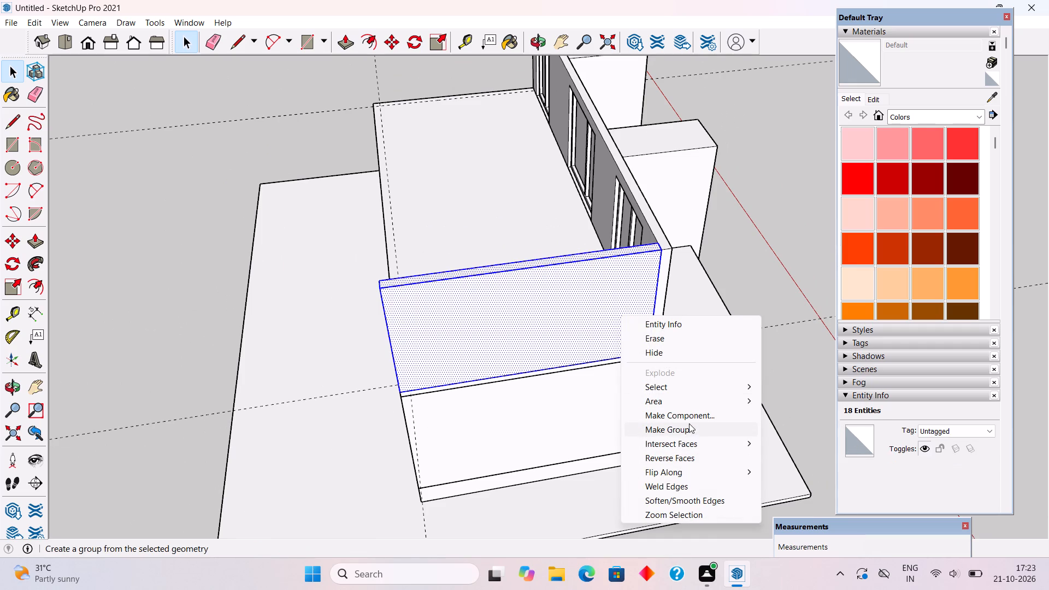
click(689, 423)
Draw a 9" by 18' 10 5/16" rectangle along the slab's right edge, from the front wall to the rear edge.
scroll(648, 404, down, 5)
middle_click(648, 404)
scroll(648, 404, down, 6)
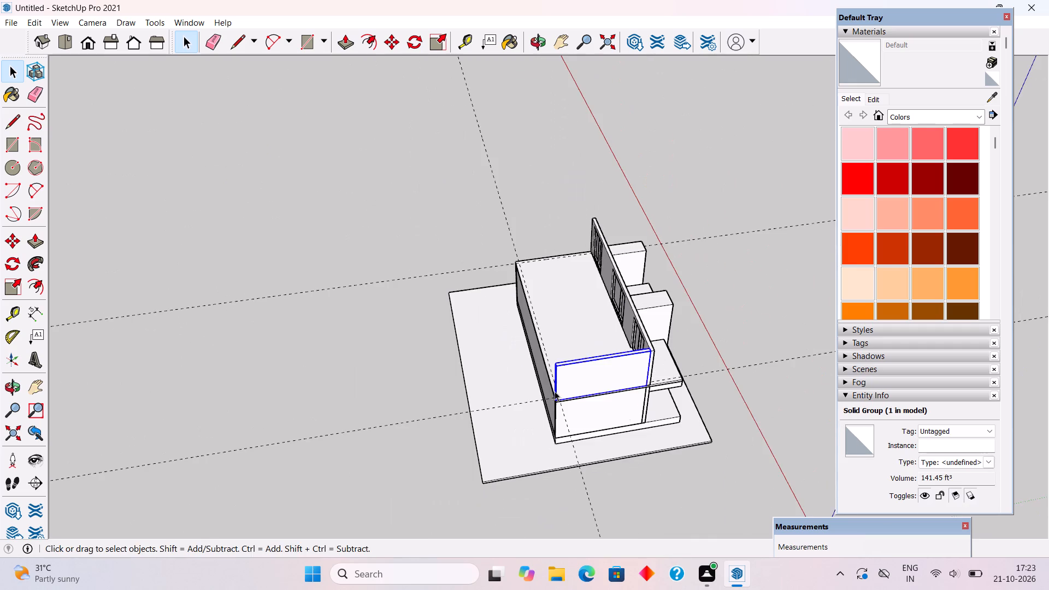
middle_drag(488, 370, 614, 386)
middle_drag(621, 386, 732, 369)
scroll(580, 392, down, 1)
middle_drag(580, 392, 610, 389)
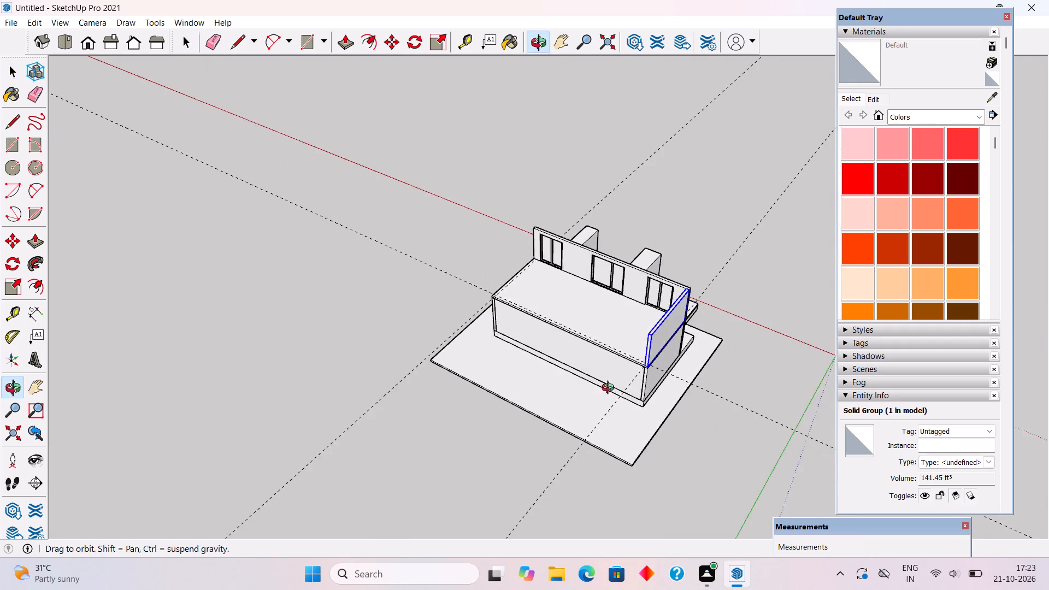
middle_drag(610, 389, 698, 382)
scroll(500, 351, up, 10)
middle_drag(500, 351, 503, 357)
scroll(503, 357, down, 3)
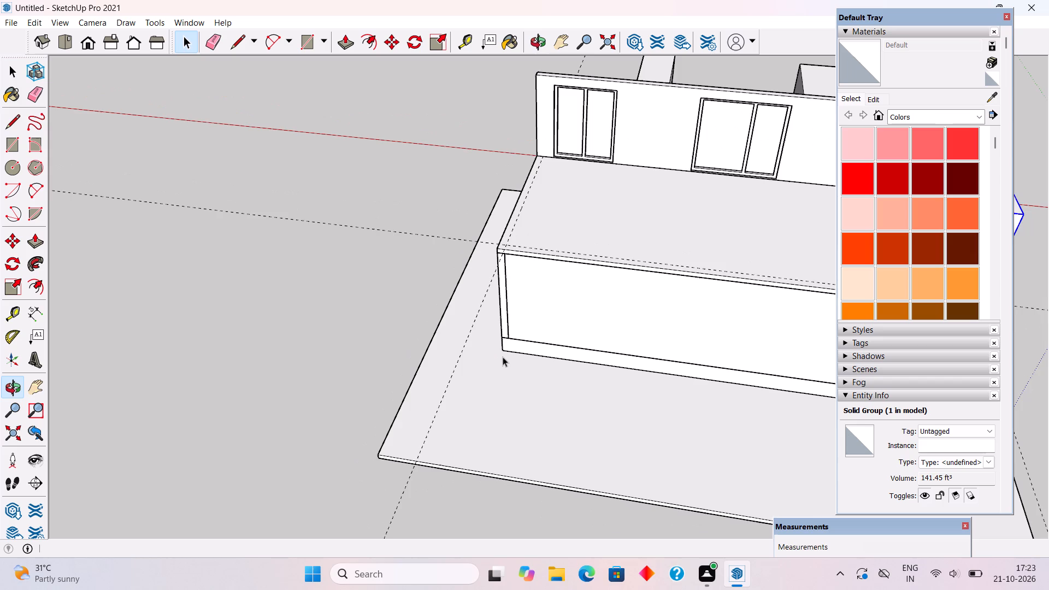
middle_drag(524, 349, 651, 479)
scroll(546, 316, up, 3)
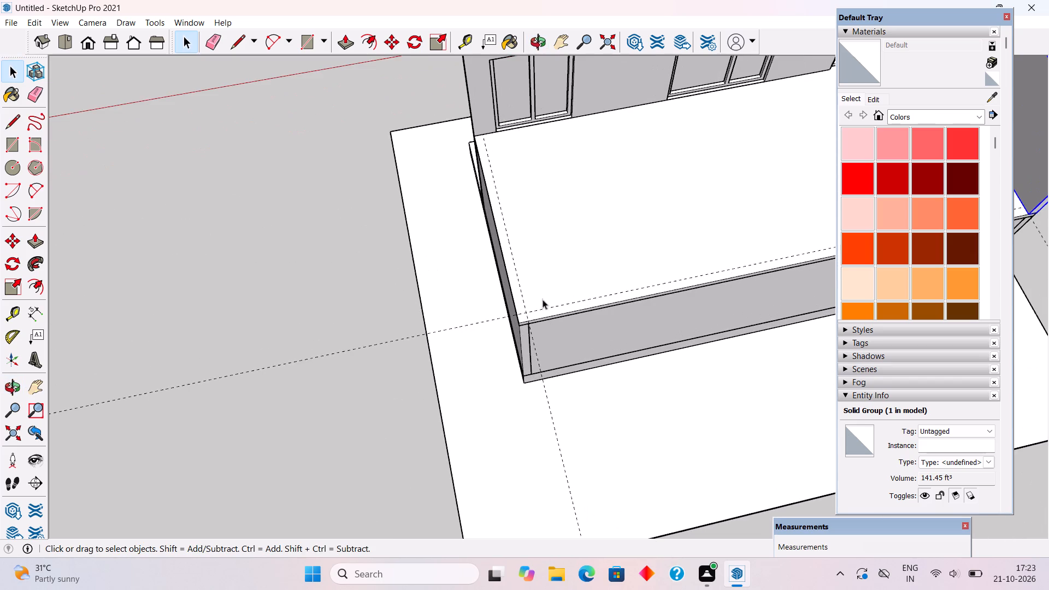
scroll(500, 77, up, 3)
key(r)
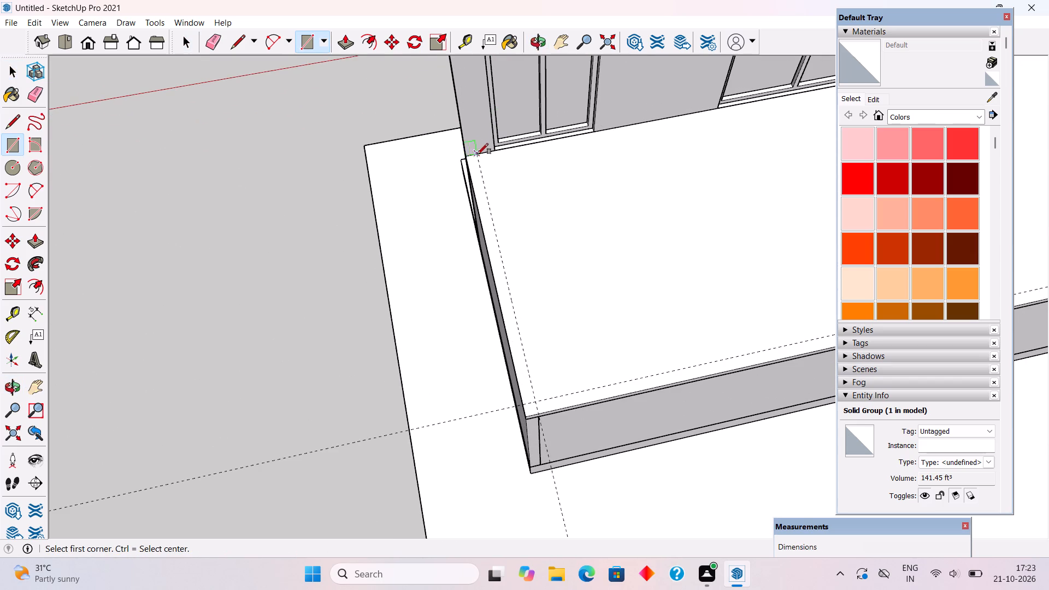
click(476, 155)
click(526, 418)
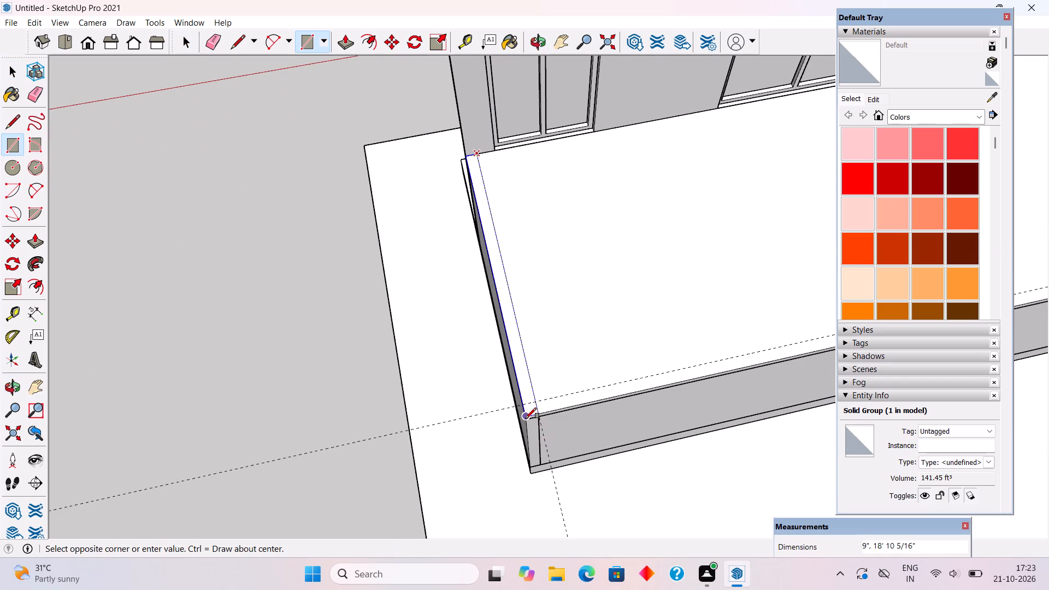
Pull the right-edge strip up level with the top of the front wall and group the resulting side wall.
key(p)
click(527, 410)
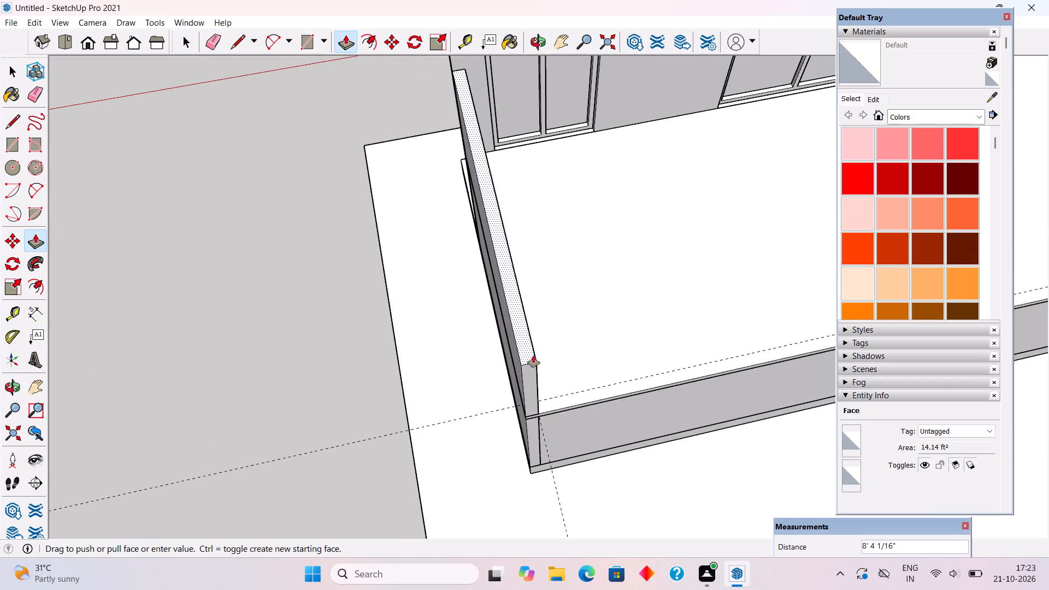
scroll(535, 338, down, 8)
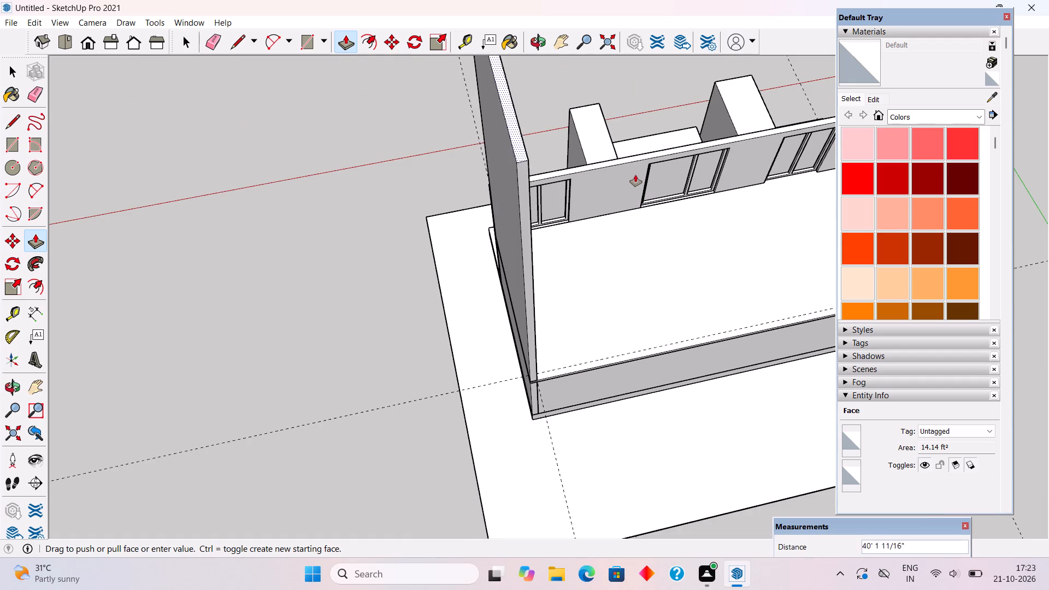
click(618, 164)
key(space)
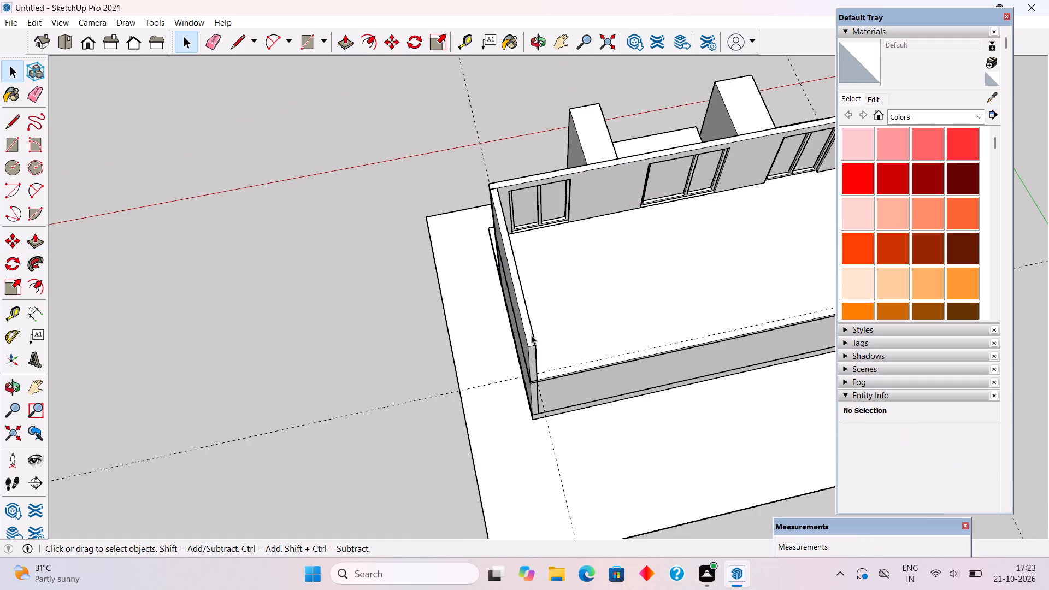
triple_click(531, 335)
right_click(531, 335)
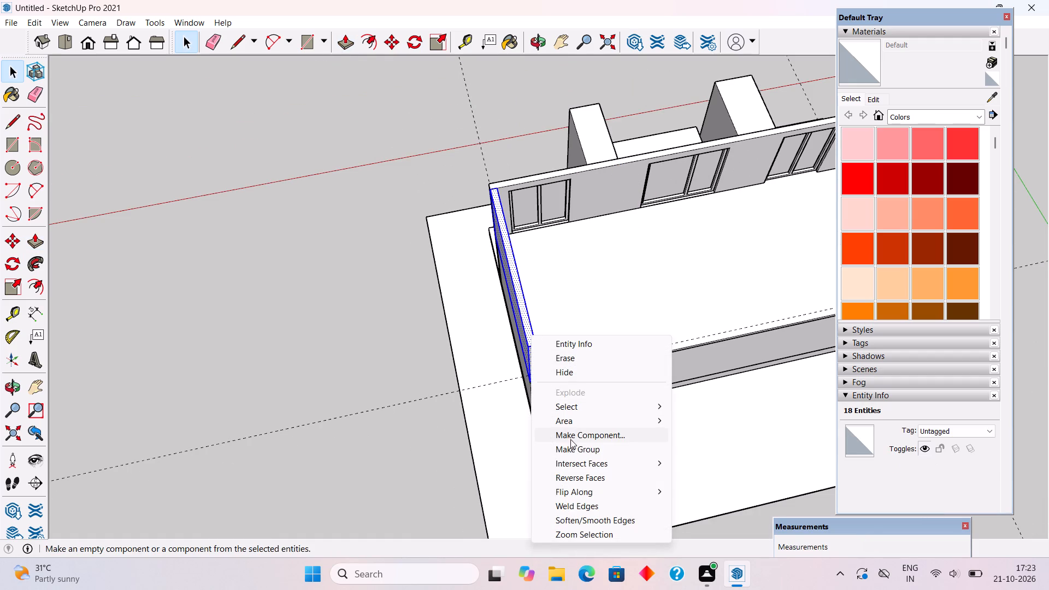
click(572, 445)
Draw a 9" wide rectangle along the upper floor slab's rear edge, spanning between the two side walls.
scroll(572, 445, down, 9)
scroll(689, 412, up, 5)
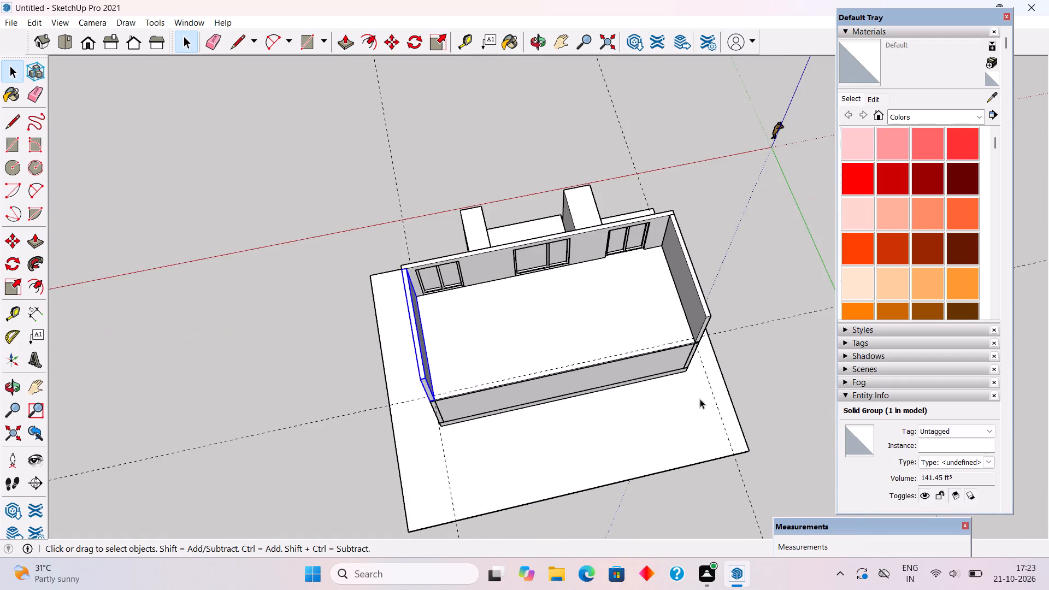
scroll(700, 399, up, 4)
key(r)
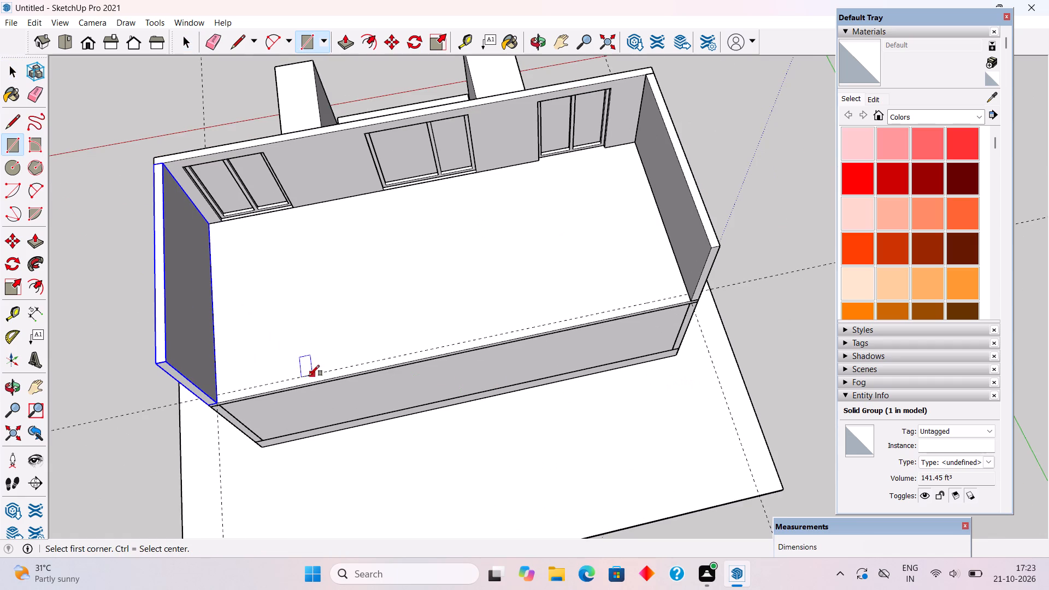
click(217, 394)
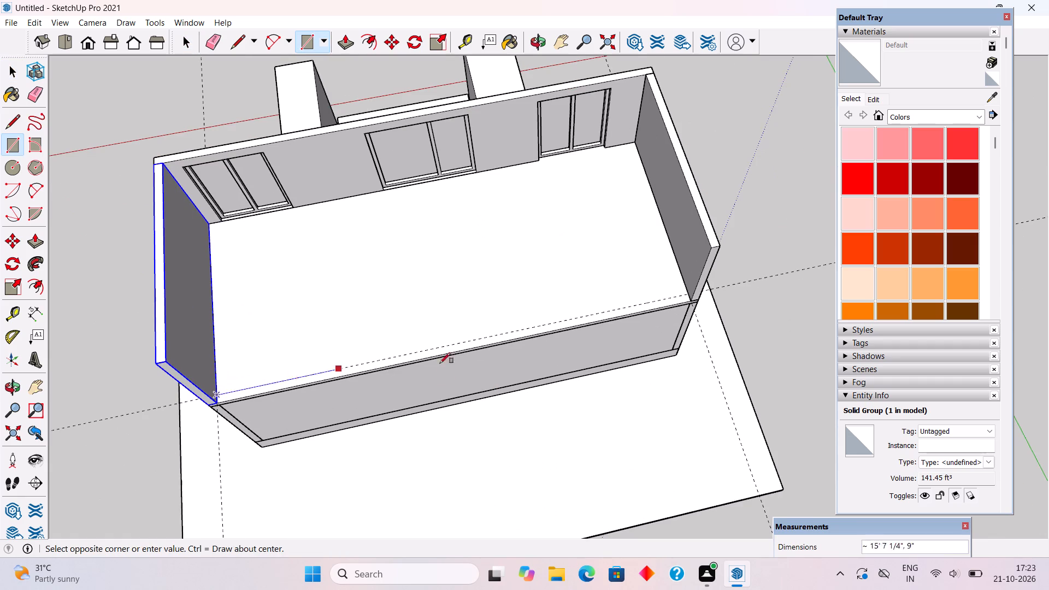
click(694, 303)
Pull the rear-edge strip up 10' to the top of the side walls and group the resulting rear wall.
key(p)
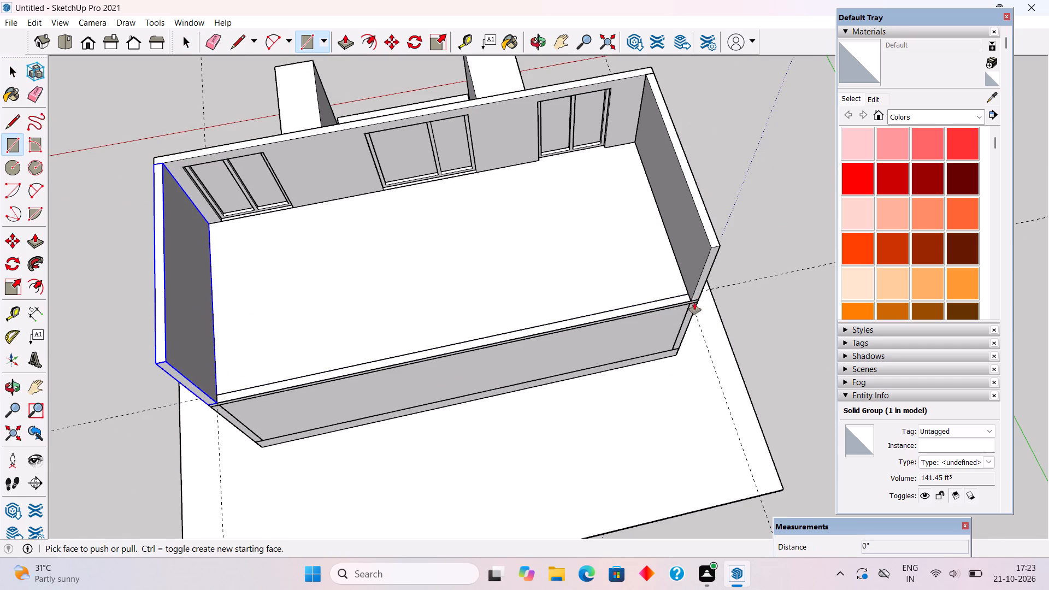
click(649, 303)
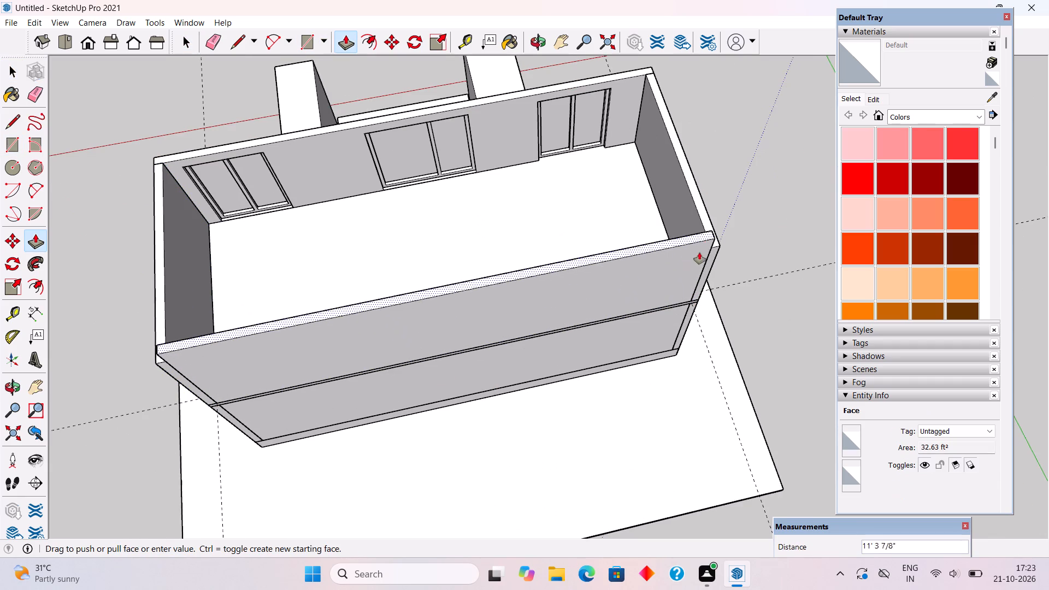
click(713, 246)
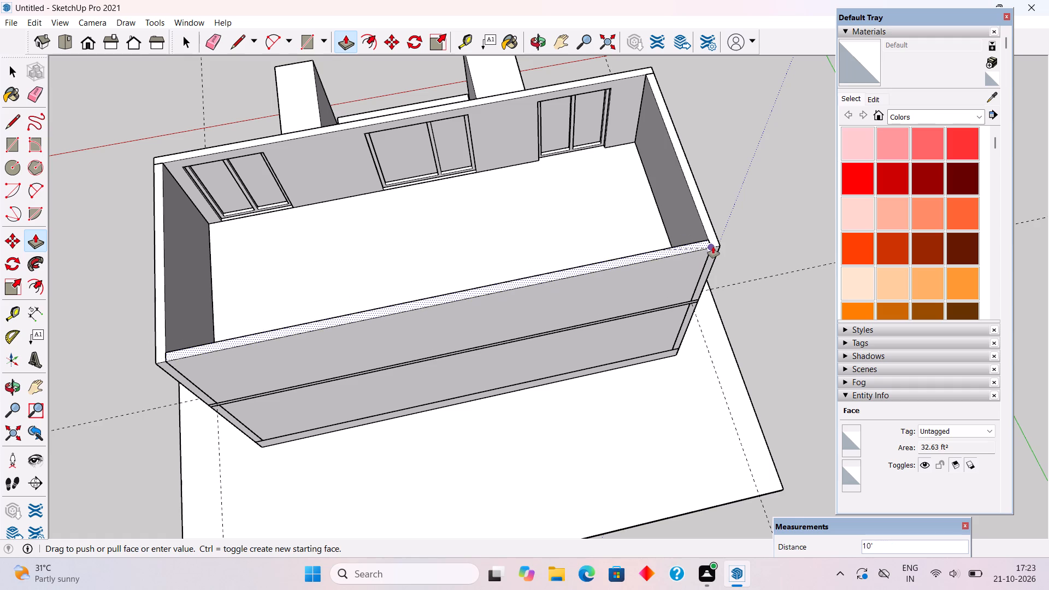
key(space)
double_click(691, 258)
double_click(691, 258)
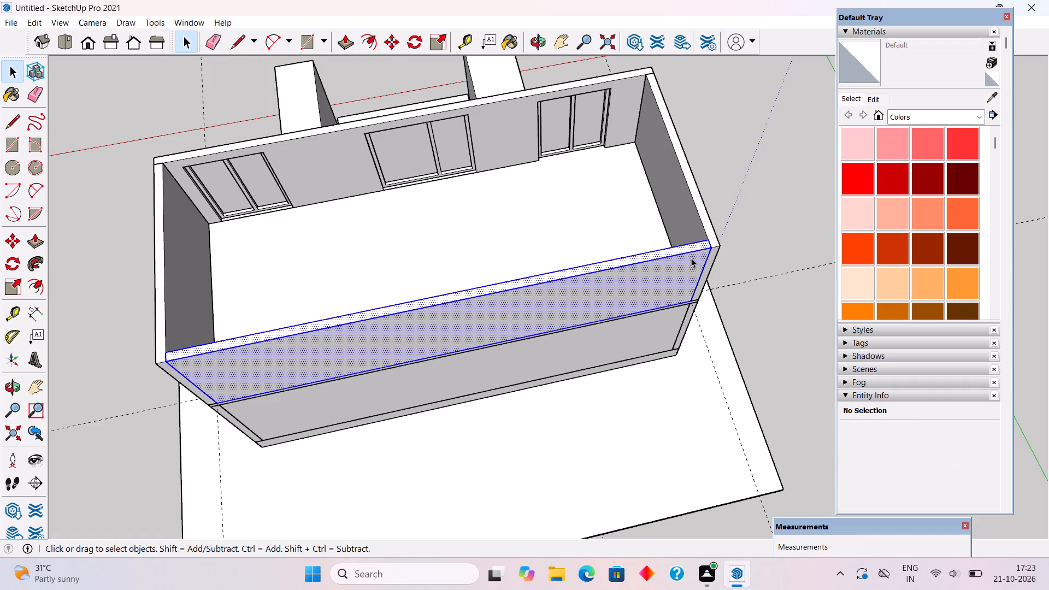
right_click(691, 258)
click(730, 368)
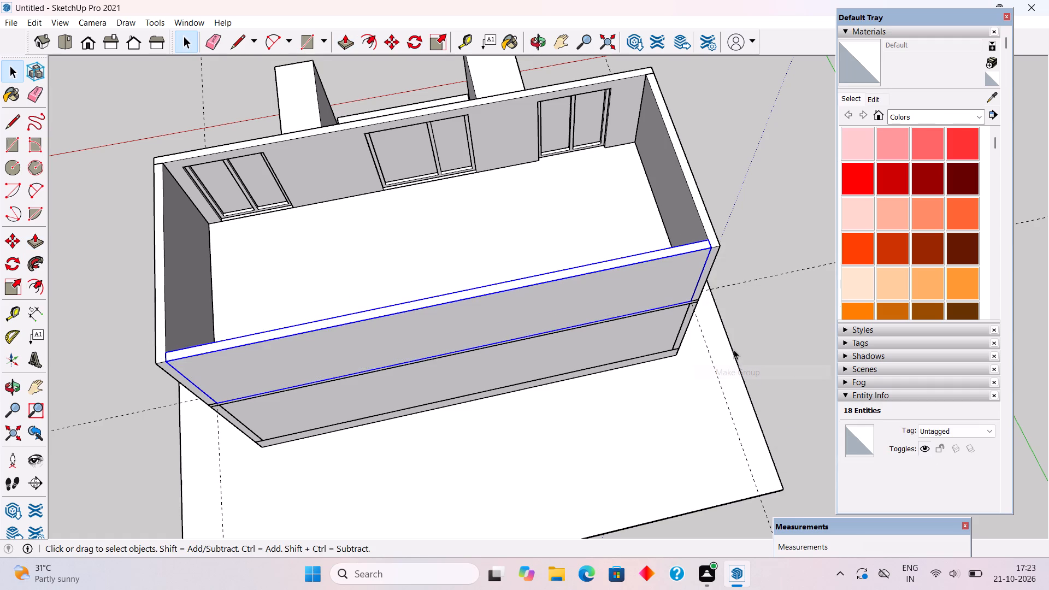
click(734, 350)
Examine the enclosed upper floor from the side, the front and above.
scroll(734, 350, down, 4)
click(747, 344)
middle_drag(722, 357, 96, 275)
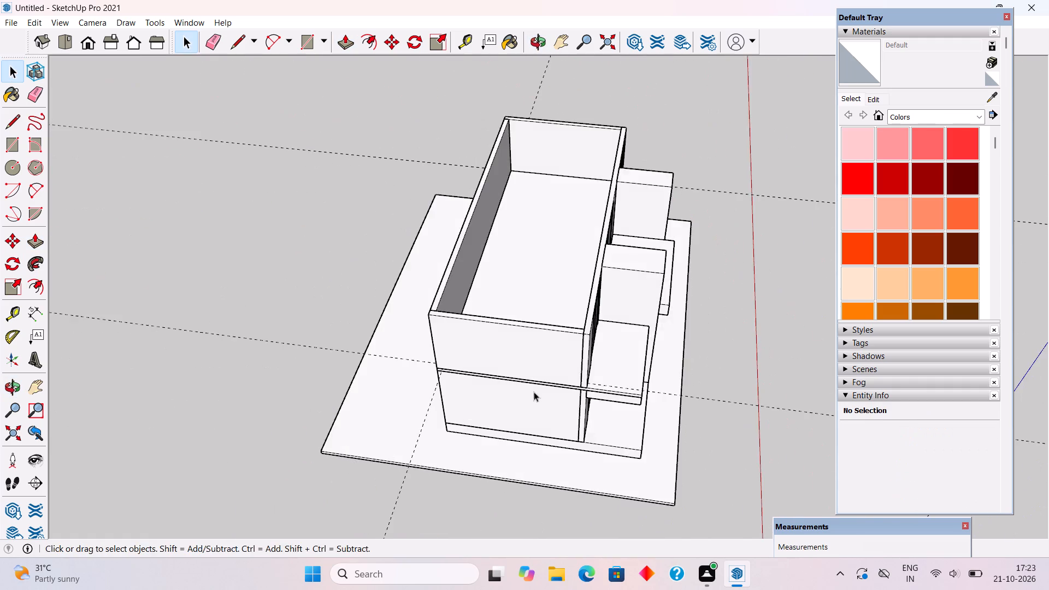
middle_drag(609, 408, 208, 326)
scroll(222, 335, down, 3)
middle_drag(608, 487, 551, 339)
scroll(549, 339, up, 2)
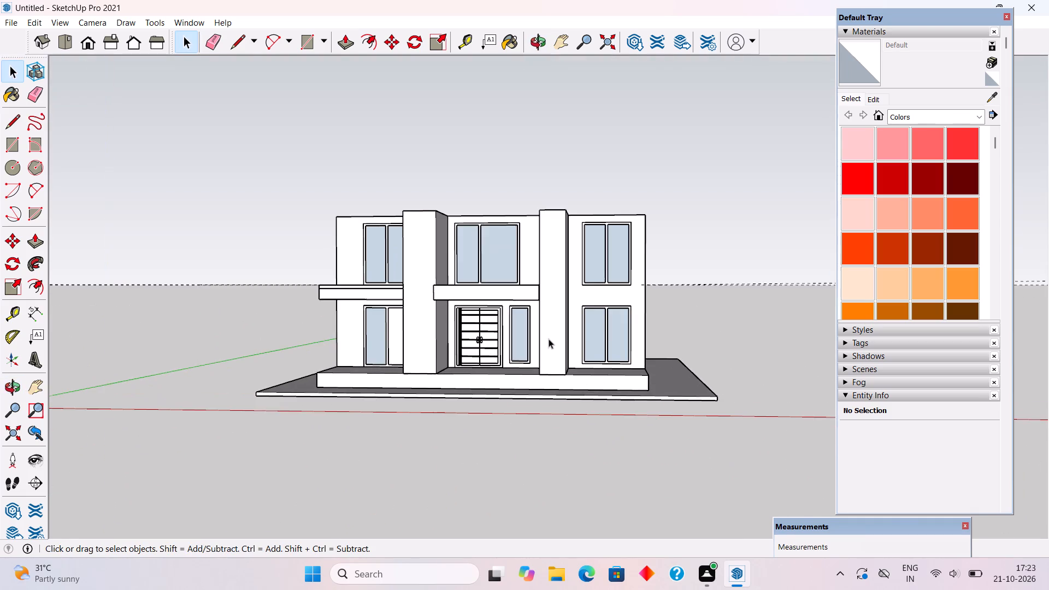
scroll(553, 382, up, 2)
middle_drag(540, 399, 732, 484)
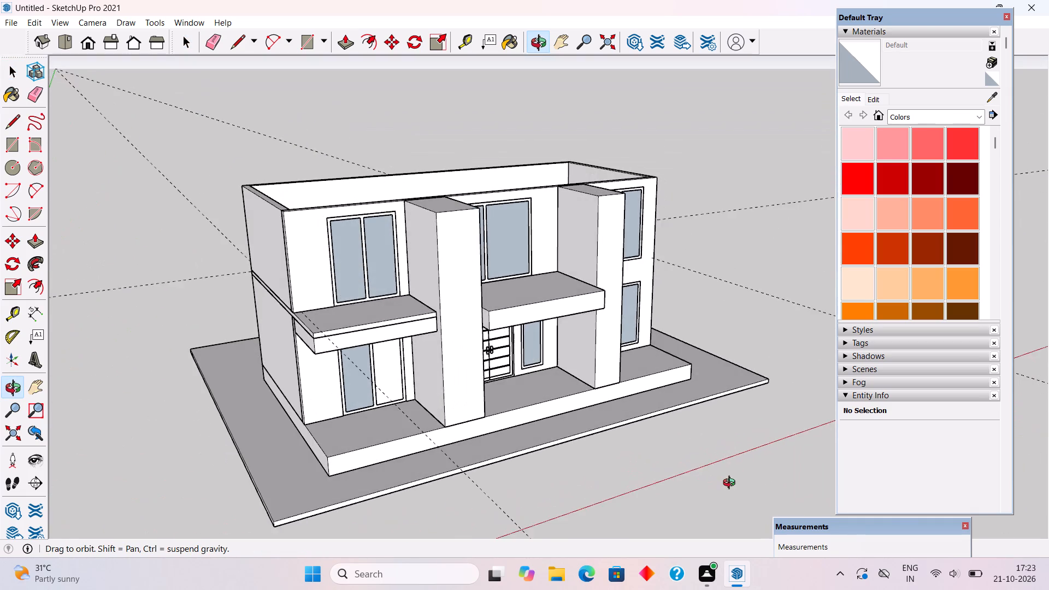
middle_drag(732, 484, 639, 554)
key(space)
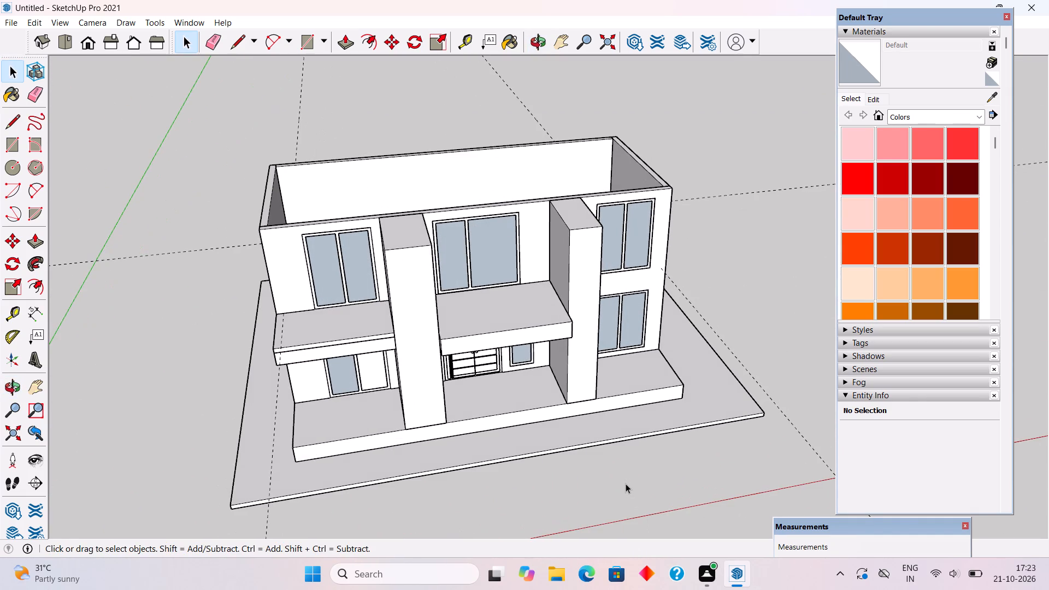
click(626, 483)
Draw a 44' 3" by 18' 10 5/16" roof rectangle on the wall tops, from the rear-right outer corner to the front-left inside corner.
scroll(628, 475, down, 8)
middle_drag(554, 327, 599, 522)
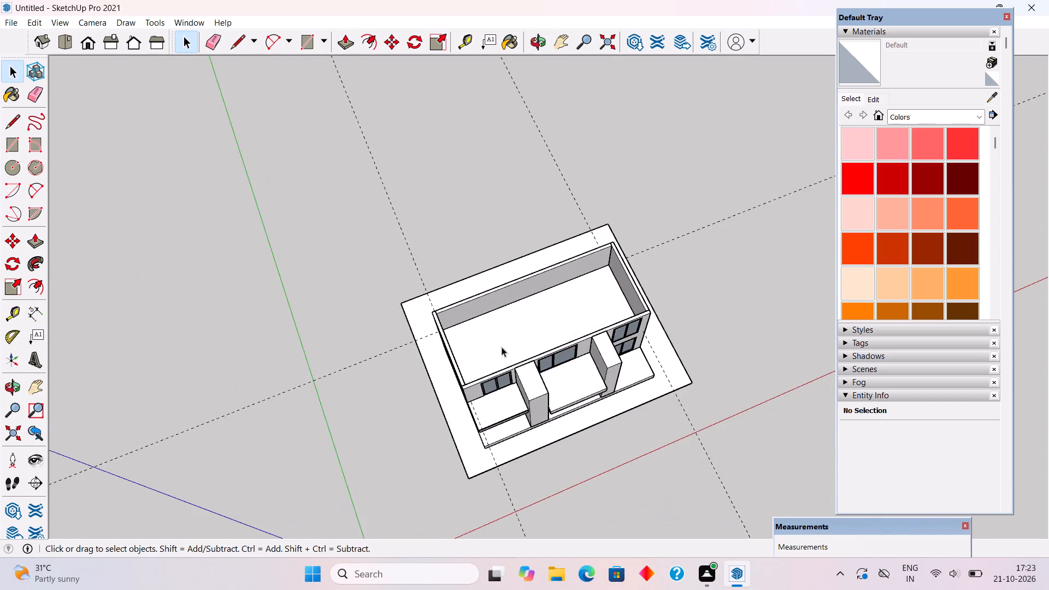
scroll(479, 331, up, 4)
scroll(699, 173, up, 4)
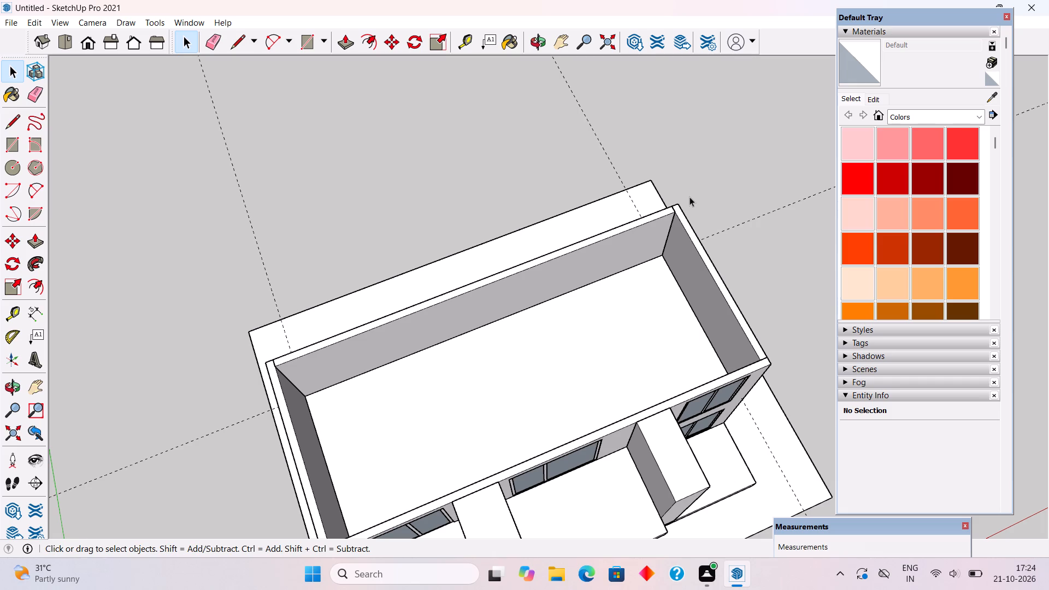
key(r)
scroll(680, 204, up, 4)
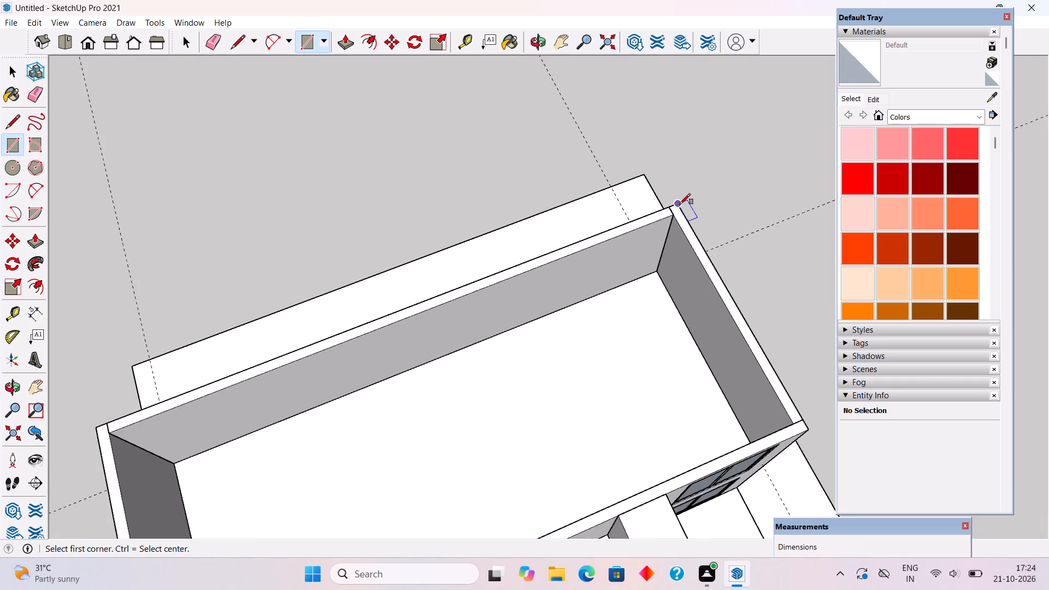
click(680, 204)
scroll(706, 304, down, 3)
scroll(710, 369, down, 4)
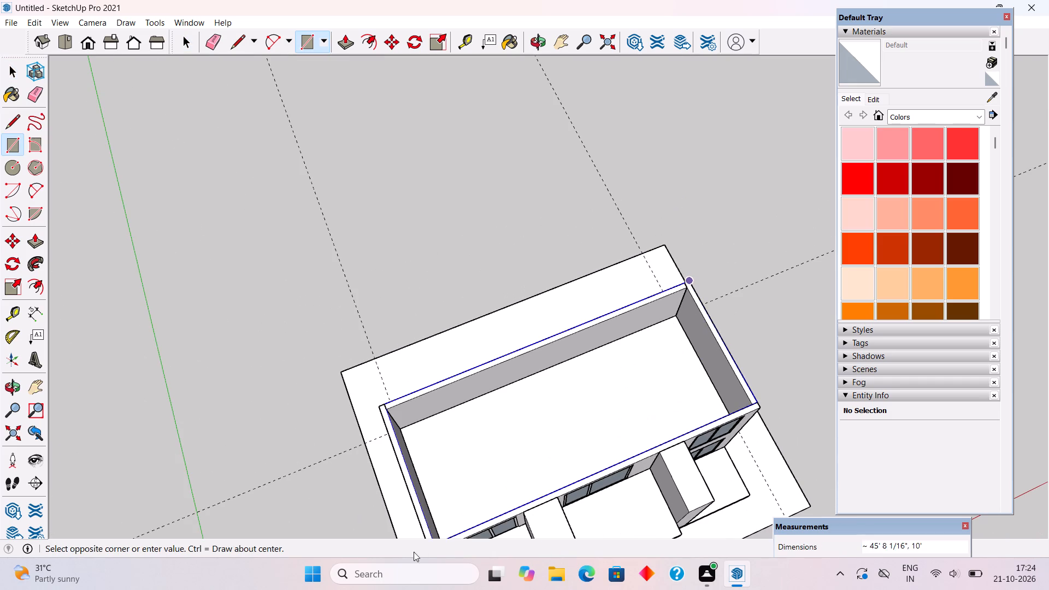
scroll(429, 445, down, 6)
scroll(423, 487, up, 8)
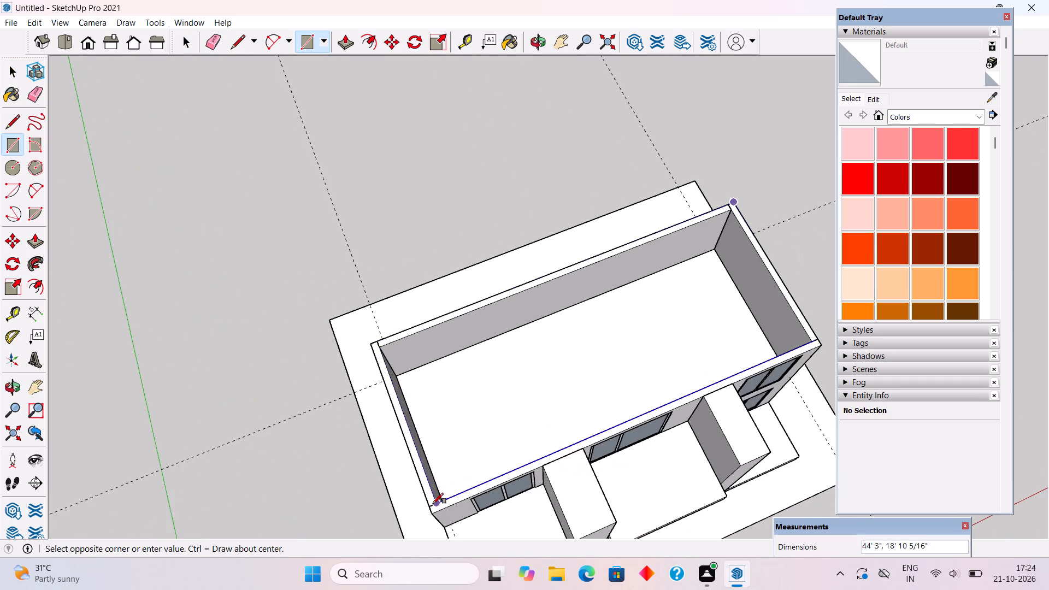
click(433, 504)
Pull the roof rectangle up 6" and group the resulting roof slab.
key(p)
click(452, 494)
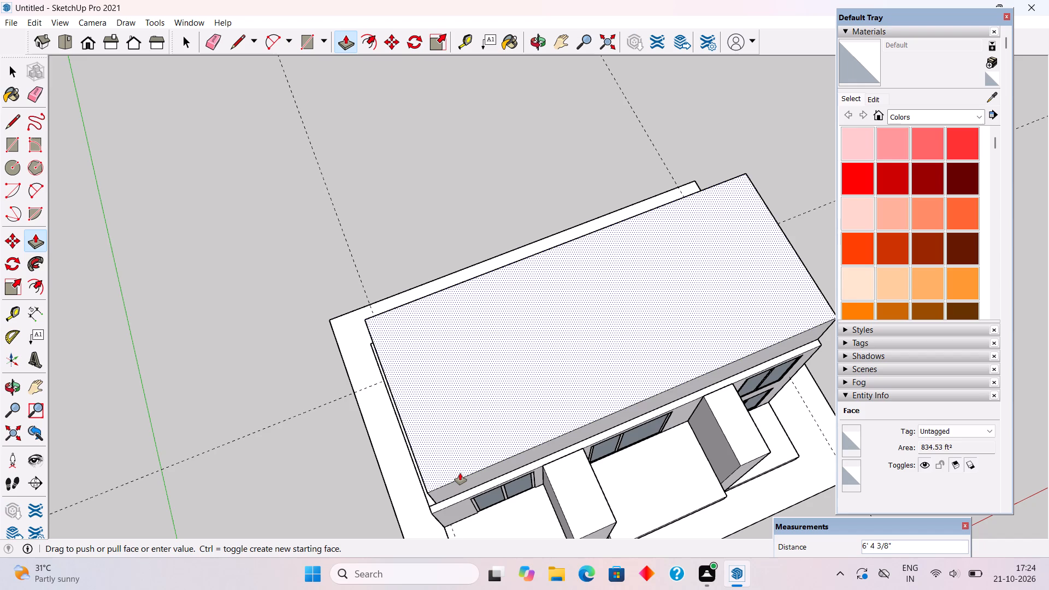
text(6")
key(Return)
key(space)
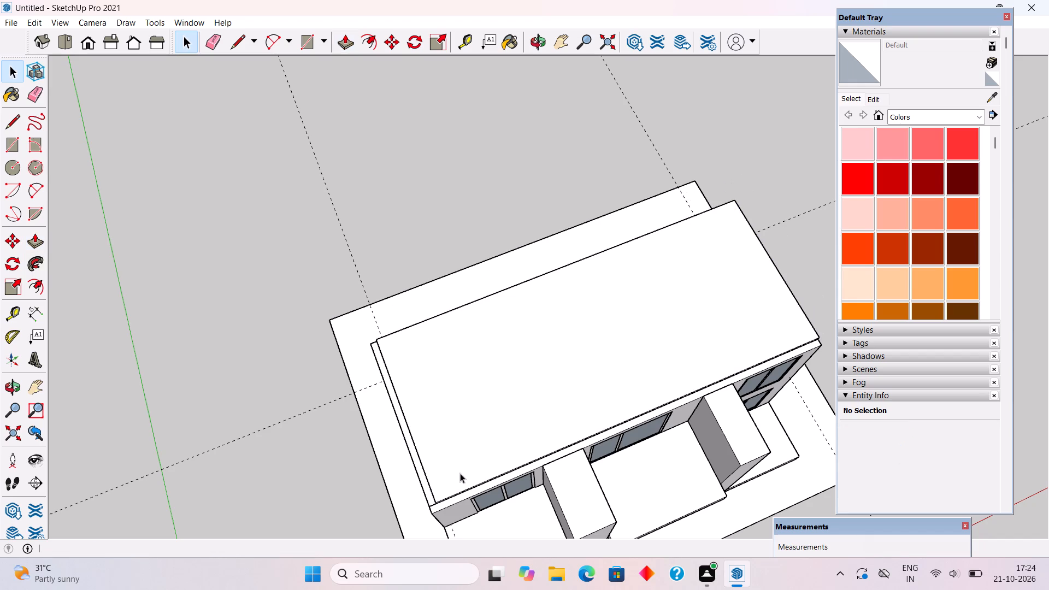
triple_click(460, 473)
right_click(460, 473)
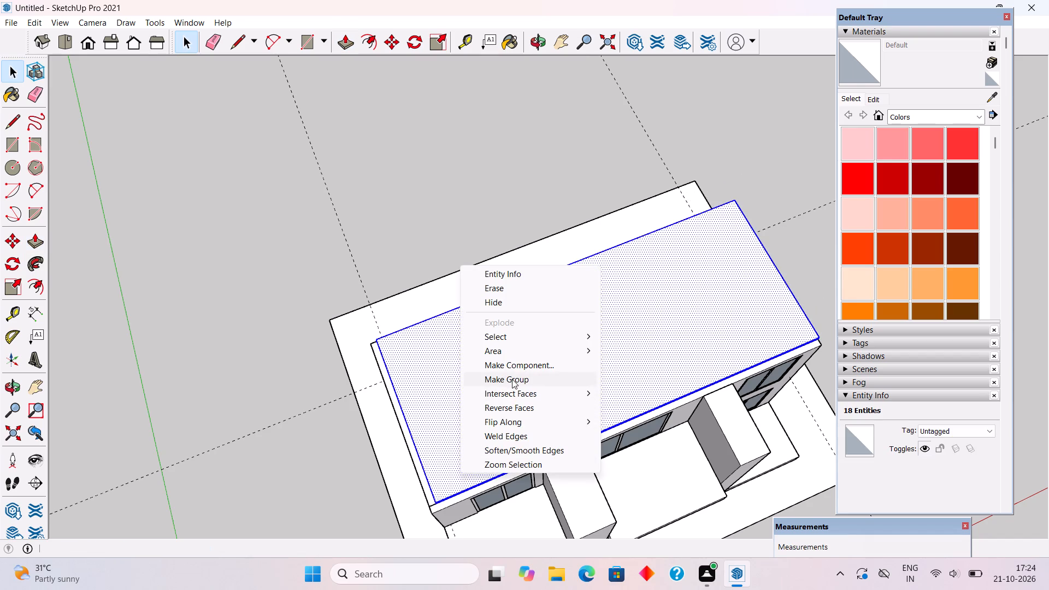
click(512, 379)
Examine the roofed house from the front, above and the side, checking how the roof slab meets the walls.
scroll(514, 377, down, 6)
middle_drag(579, 423, 486, 186)
scroll(654, 505, up, 3)
middle_drag(614, 464, 595, 429)
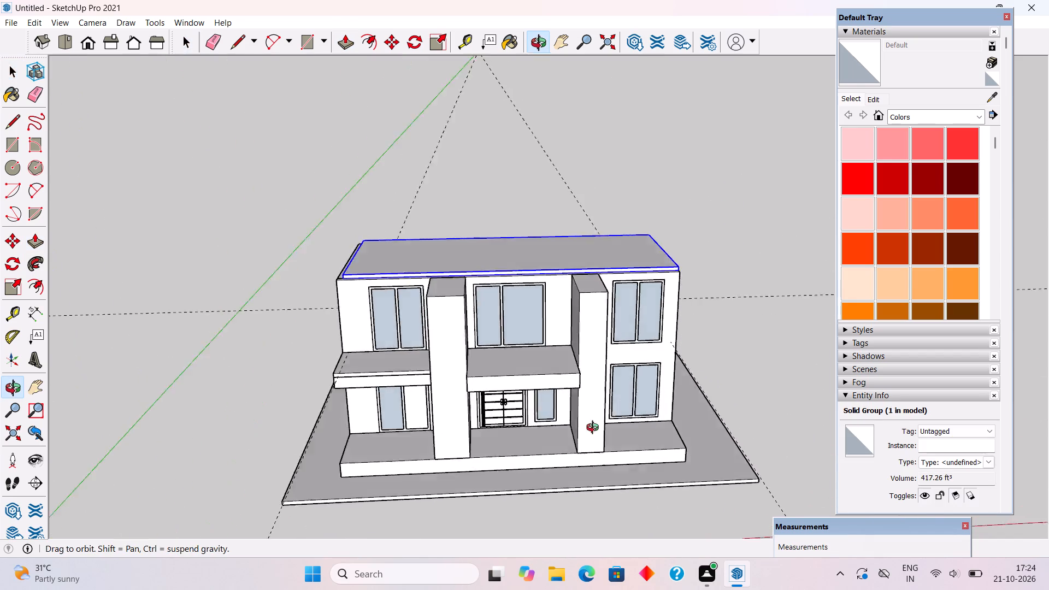
middle_drag(595, 429, 623, 302)
click(698, 266)
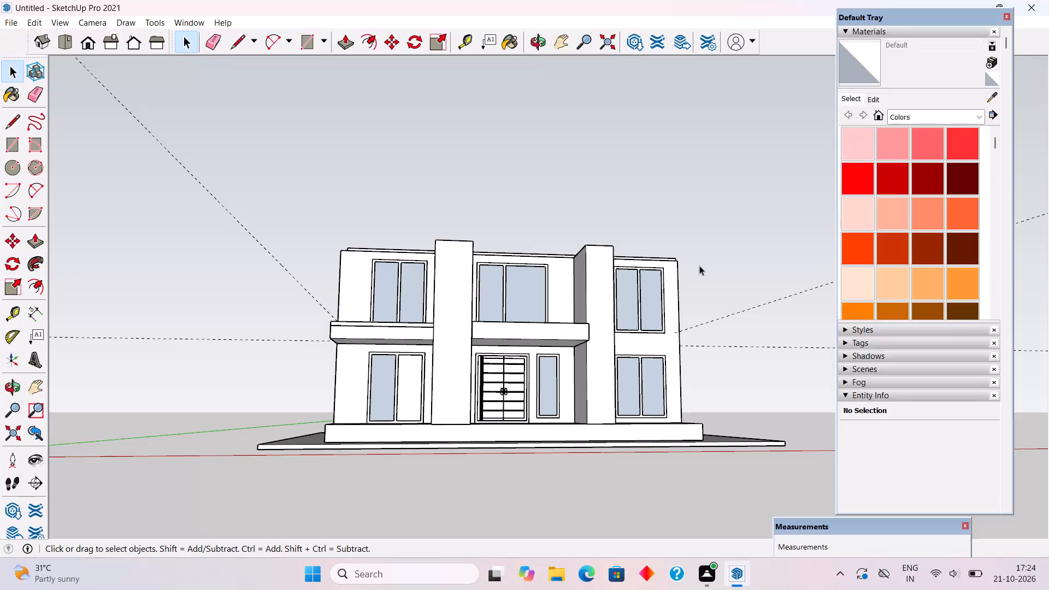
scroll(696, 254, down, 5)
scroll(656, 276, down, 2)
middle_drag(581, 273, 573, 530)
scroll(511, 295, up, 7)
middle_drag(569, 240, 242, 275)
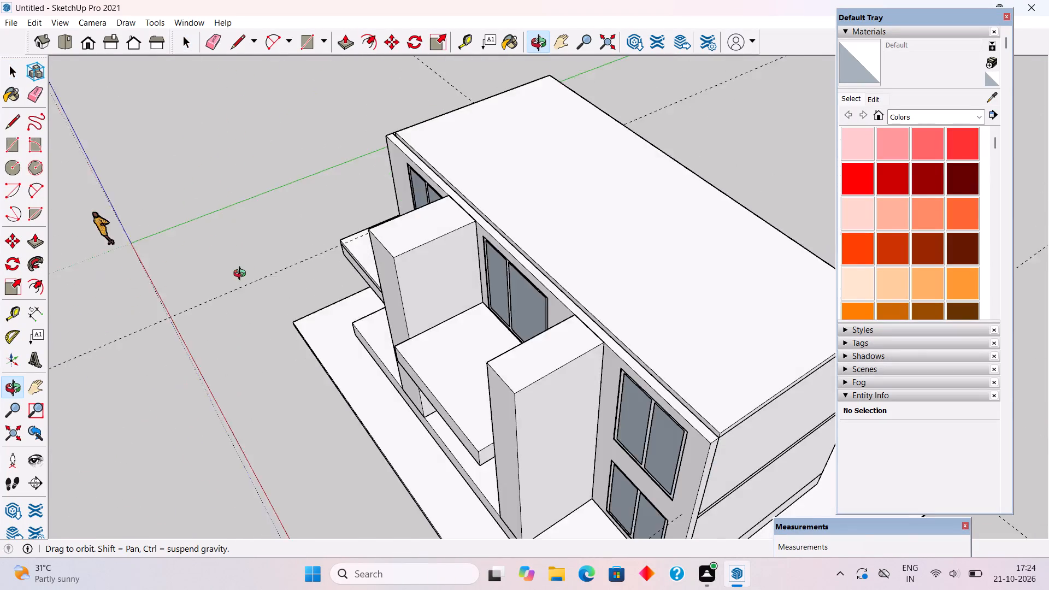
middle_drag(242, 275, 521, 115)
scroll(526, 123, down, 6)
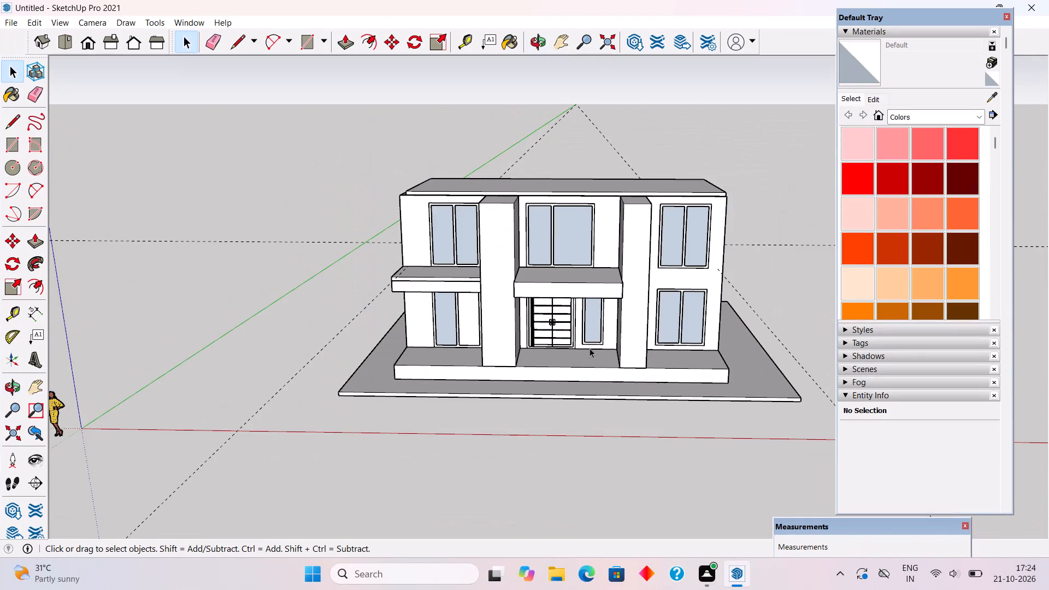
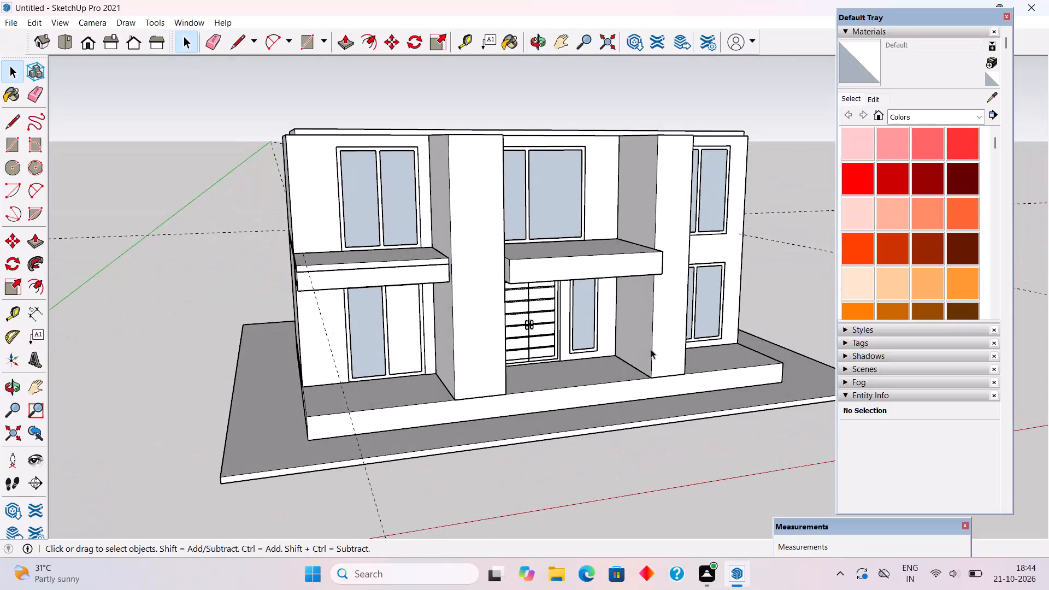
Examine the roofed house from the front, above and both sides, including the roof slab's edge at the front corner.
middle_drag(651, 349, 525, 424)
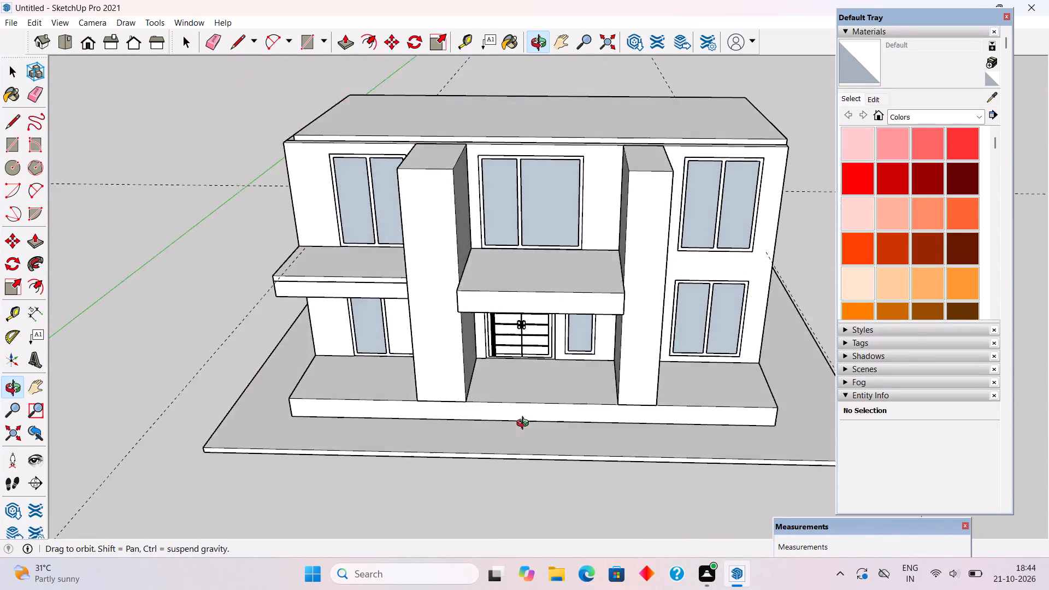
middle_drag(525, 424, 544, 499)
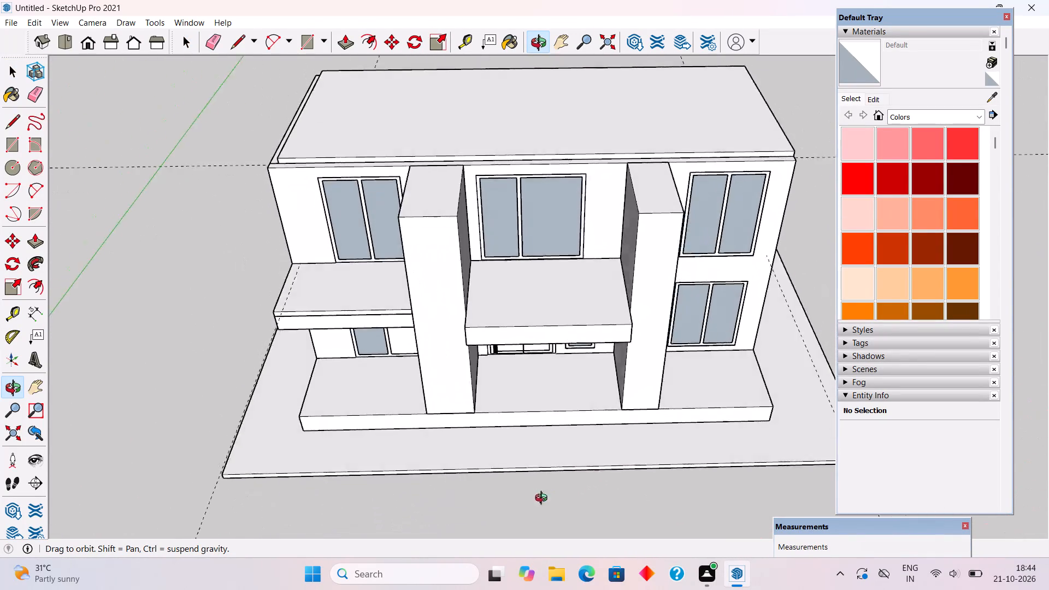
middle_drag(544, 499, 667, 374)
scroll(667, 374, up, 5)
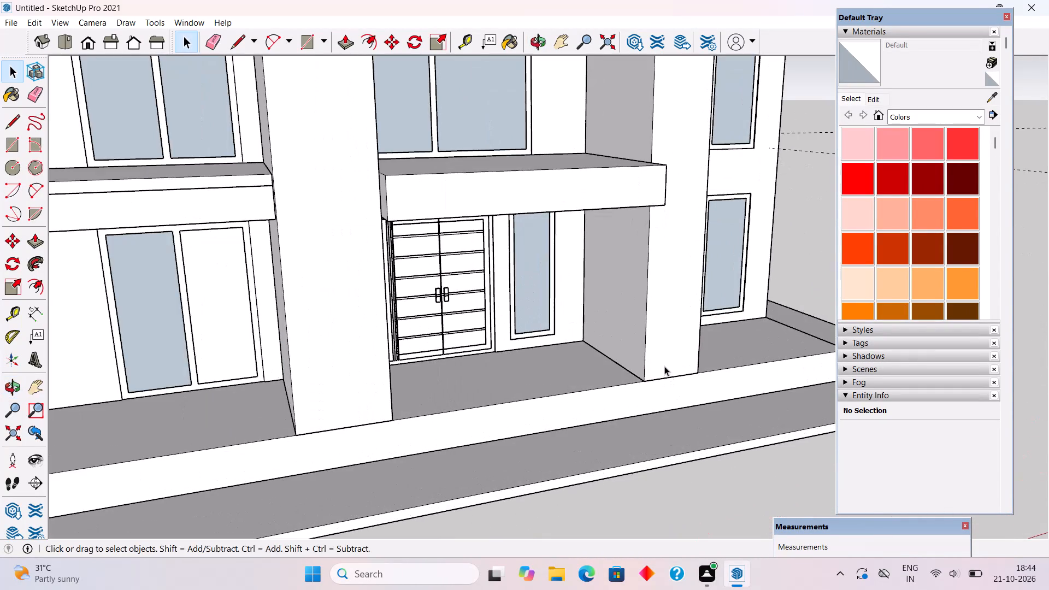
scroll(660, 353, down, 11)
middle_drag(533, 265, 604, 374)
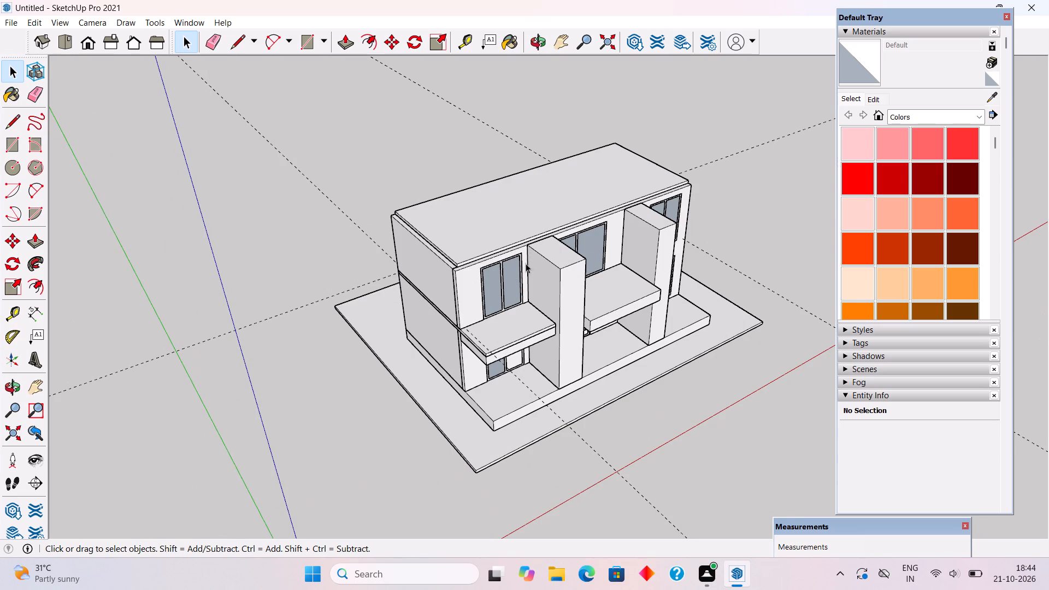
middle_drag(526, 263, 525, 390)
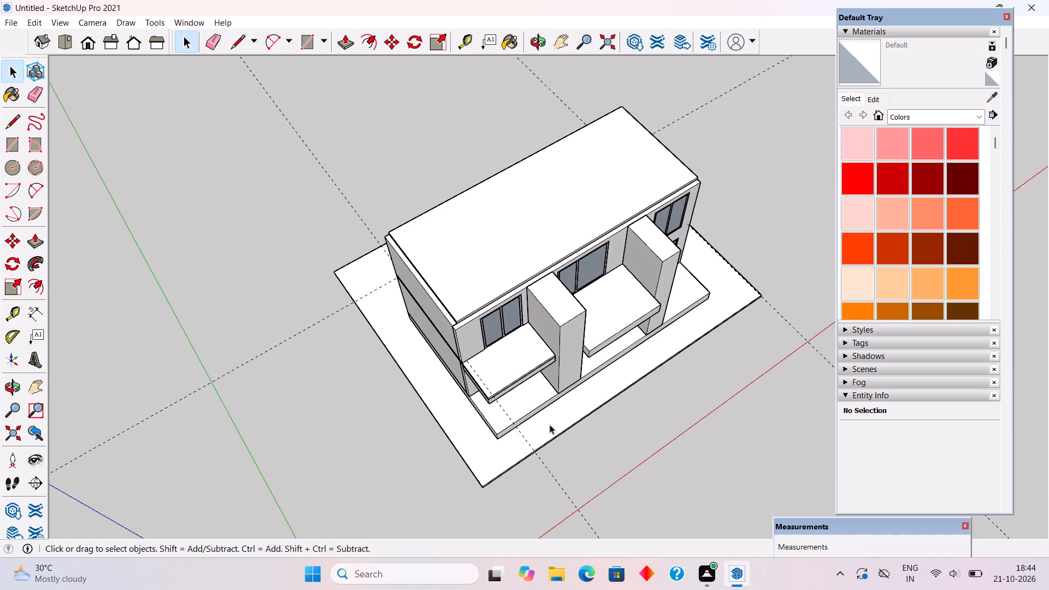
scroll(550, 424, down, 1)
middle_drag(551, 393, 551, 280)
scroll(471, 276, up, 5)
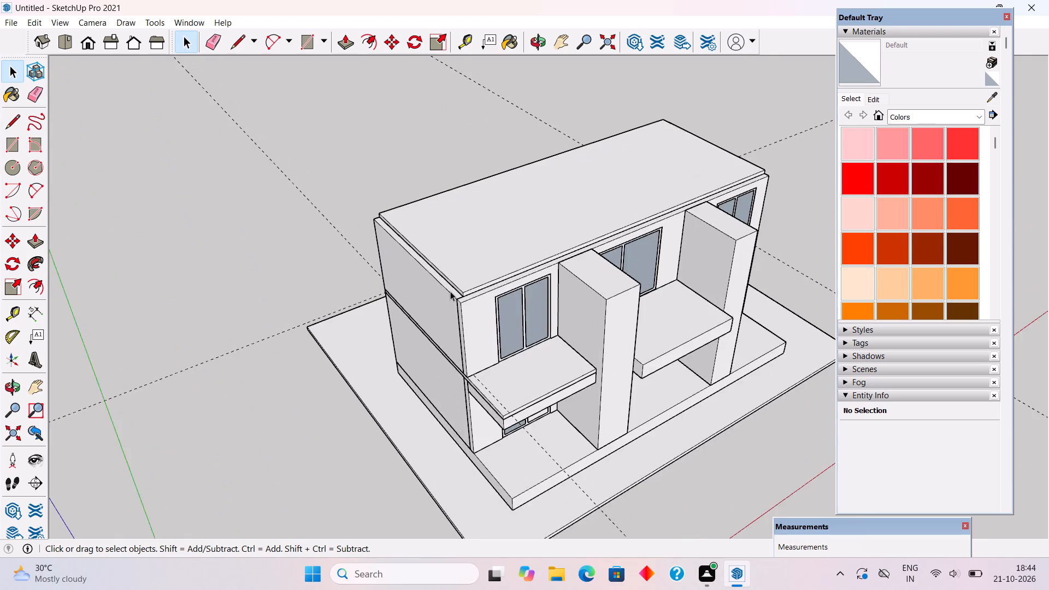
scroll(450, 291, up, 7)
middle_drag(465, 288, 552, 346)
scroll(552, 353, up, 3)
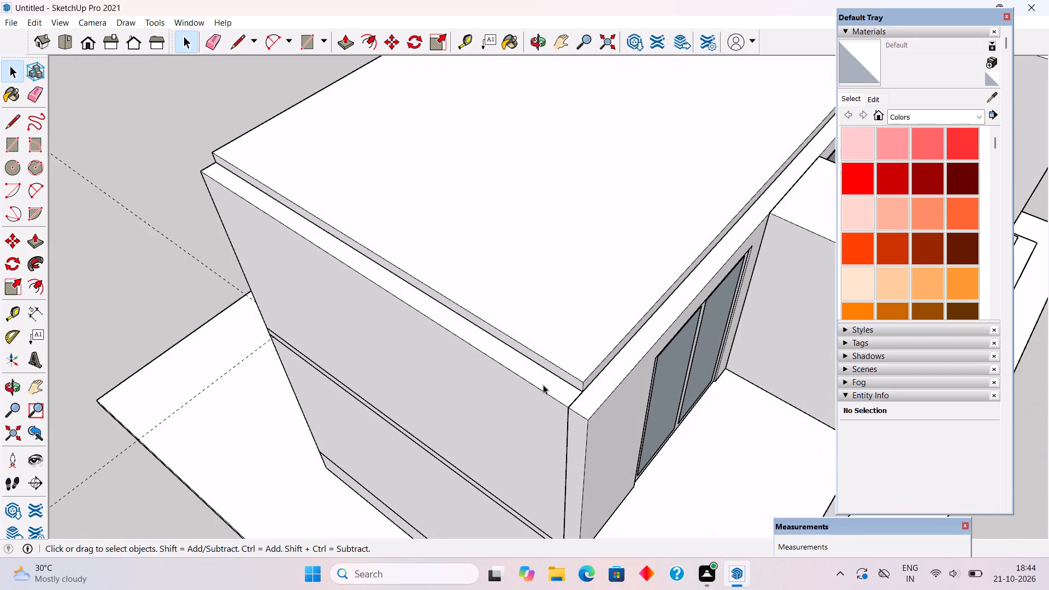
scroll(544, 386, up, 3)
middle_drag(558, 387, 488, 273)
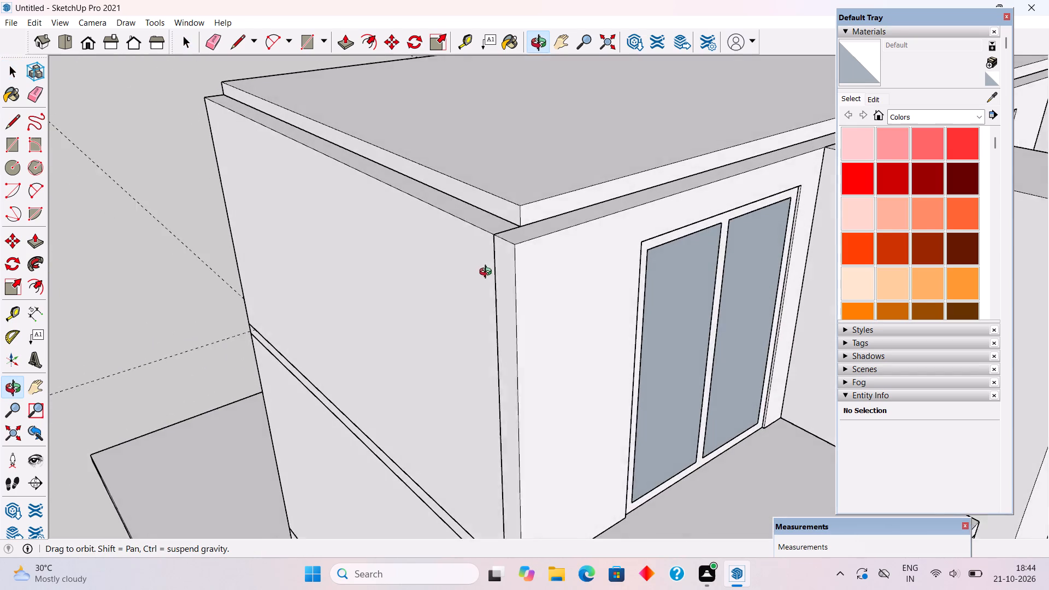
middle_drag(488, 273, 473, 270)
scroll(473, 270, down, 15)
middle_drag(630, 352, 570, 248)
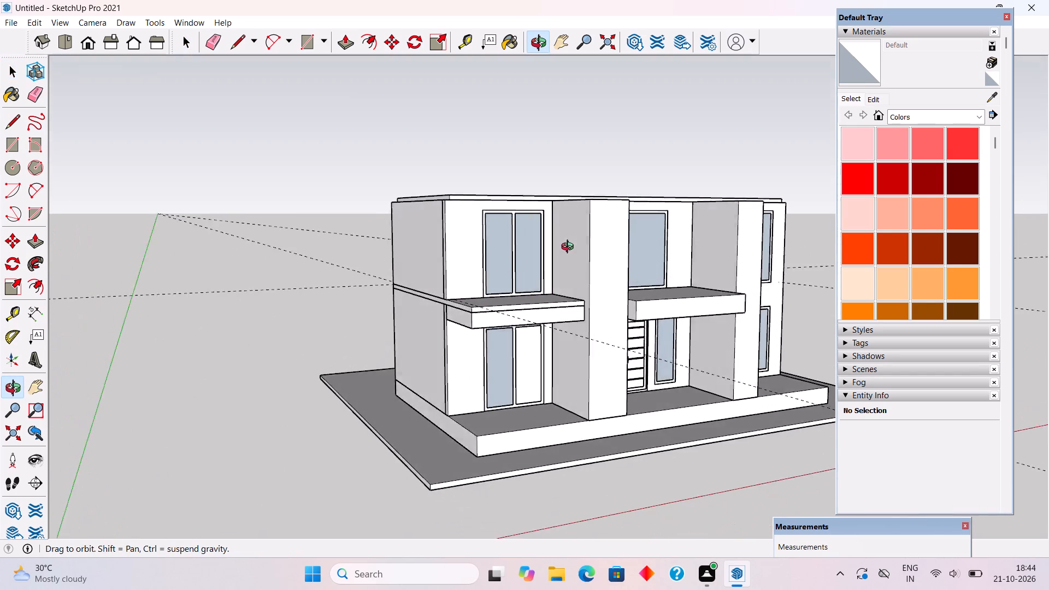
middle_drag(570, 248, 587, 316)
scroll(741, 362, up, 4)
middle_drag(744, 316, 387, 287)
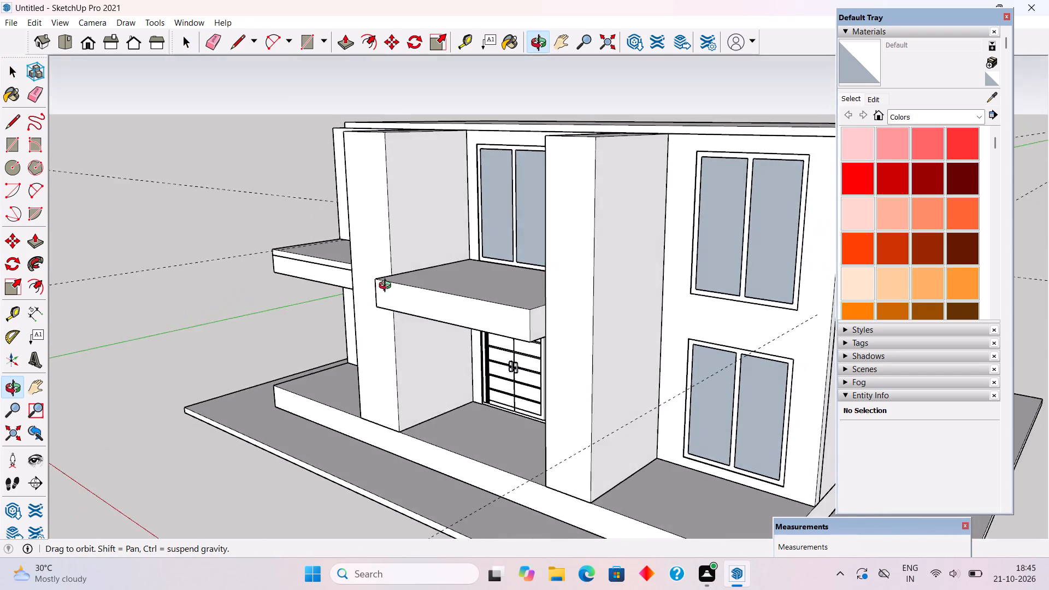
middle_drag(387, 287, 446, 346)
scroll(446, 346, down, 6)
middle_drag(638, 414, 677, 364)
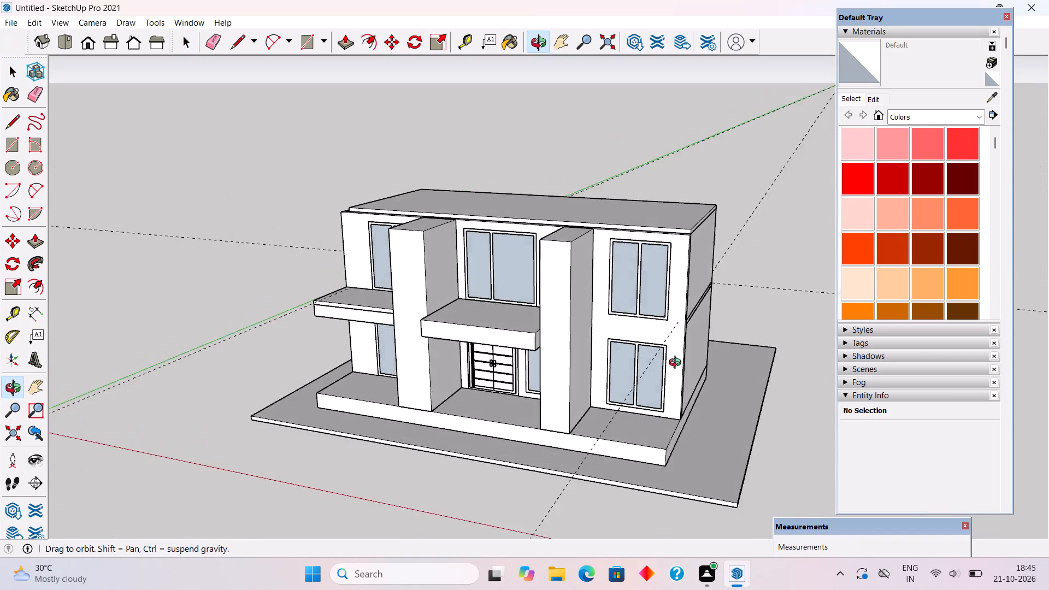
middle_drag(677, 364, 806, 323)
Paint the double entrance door and its surrounding frame with the Wood Veneer 01 material from the Wood collection.
key(b)
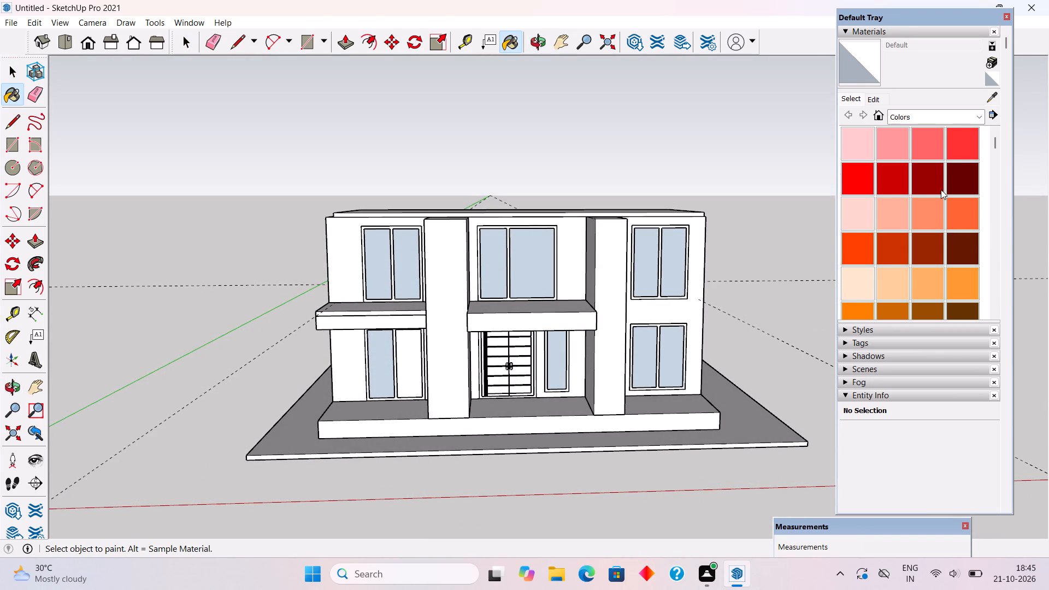
click(951, 117)
click(940, 290)
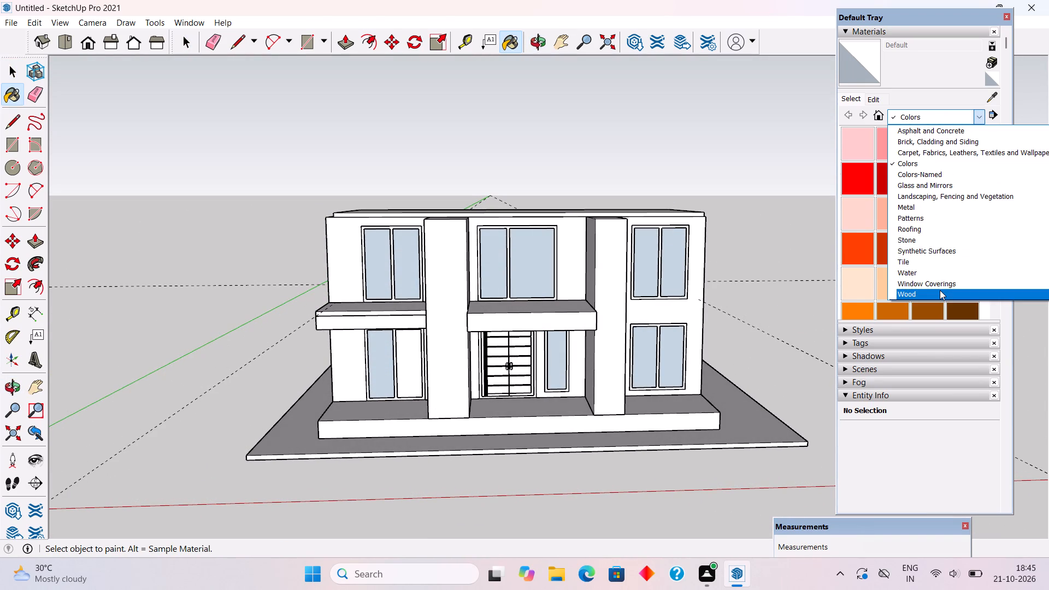
click(929, 203)
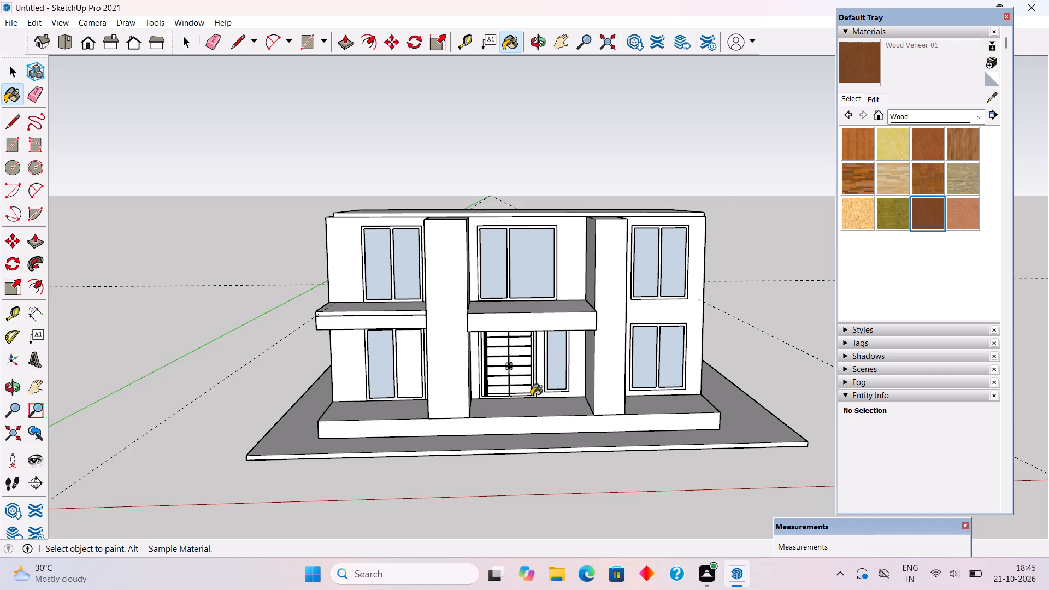
scroll(536, 392, up, 9)
click(516, 386)
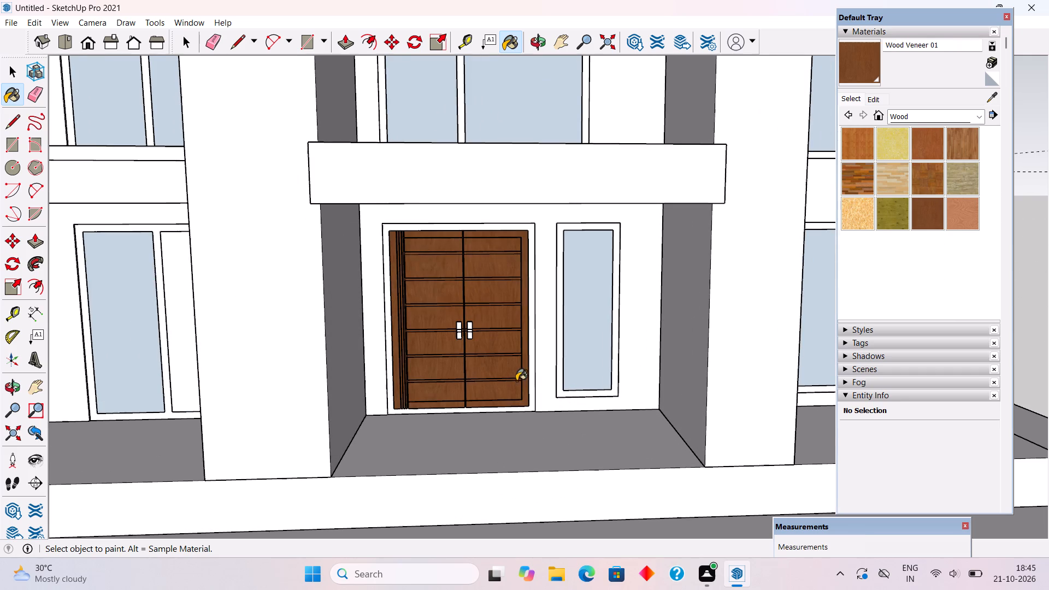
middle_drag(510, 381, 533, 377)
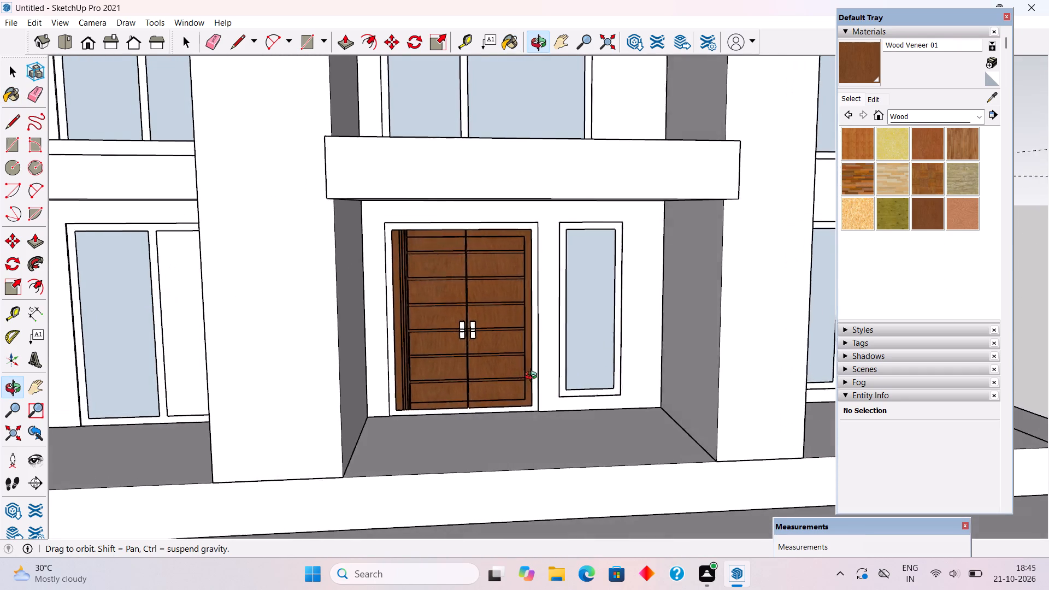
middle_drag(533, 377, 486, 402)
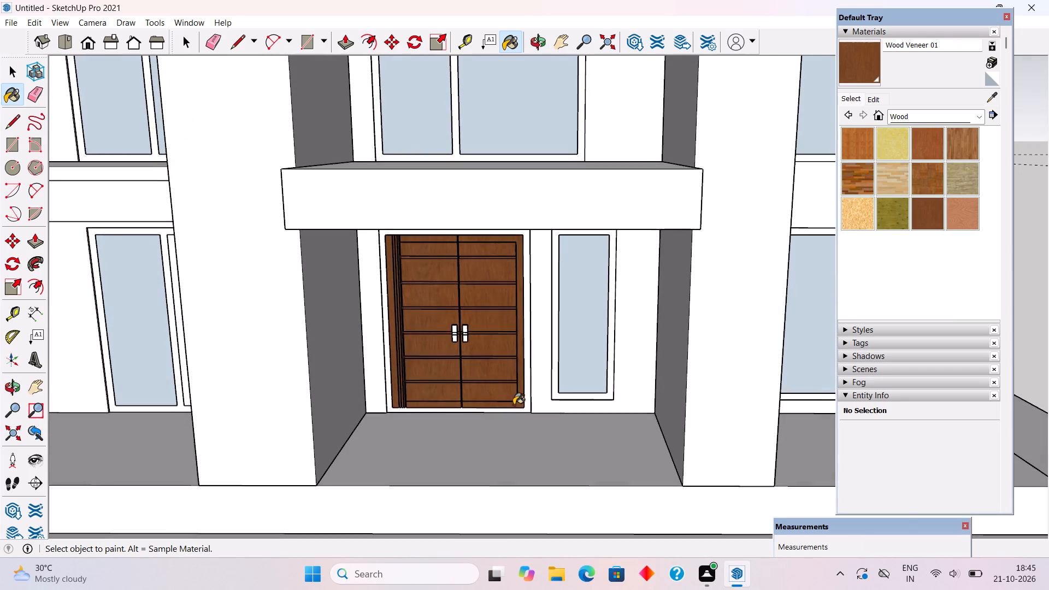
scroll(514, 405, up, 3)
click(526, 414)
Examine the wood-painted entrance door and its two handles up close and from the front.
middle_drag(446, 373, 574, 339)
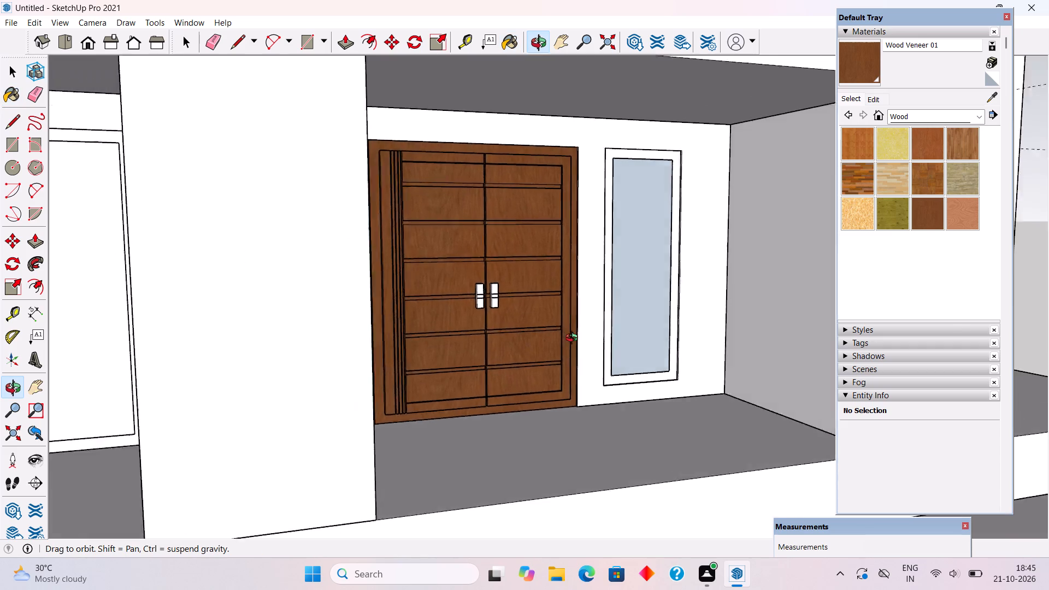
middle_drag(574, 339, 449, 337)
scroll(449, 337, down, 4)
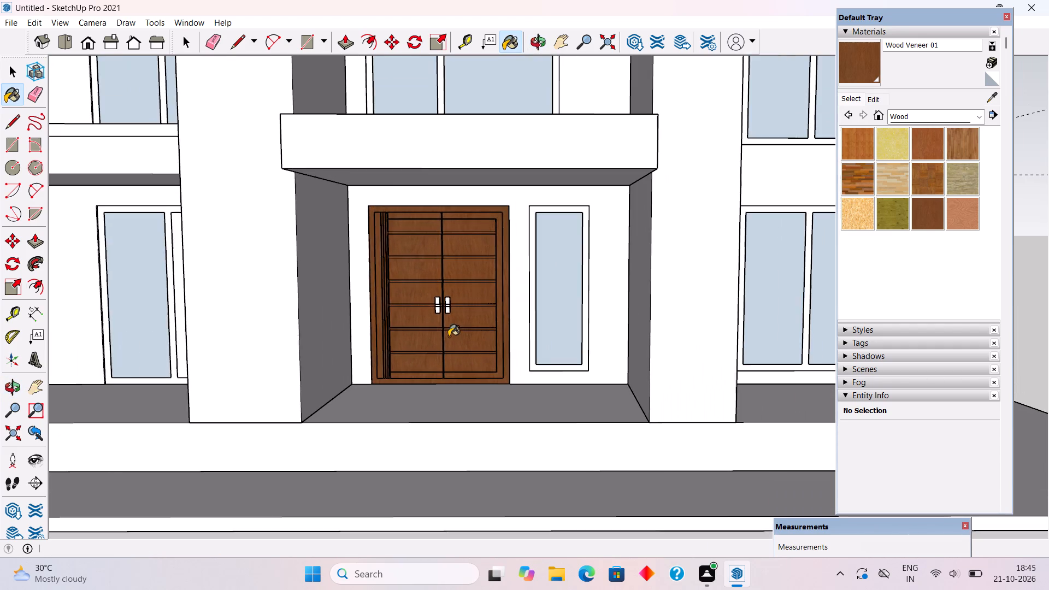
scroll(437, 345, down, 7)
scroll(404, 346, up, 6)
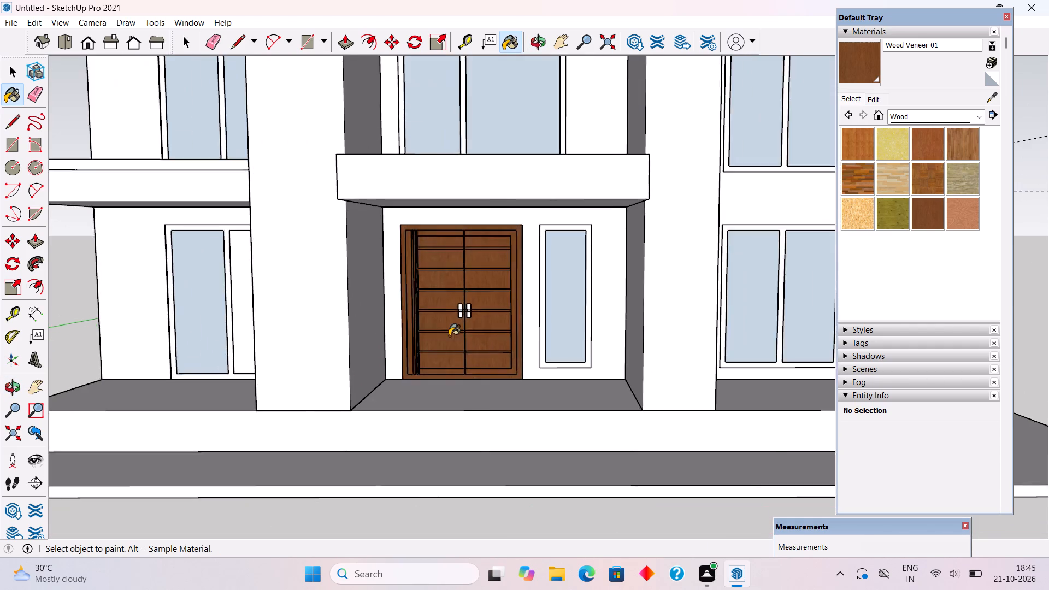
scroll(449, 336, up, 19)
middle_drag(562, 344, 800, 424)
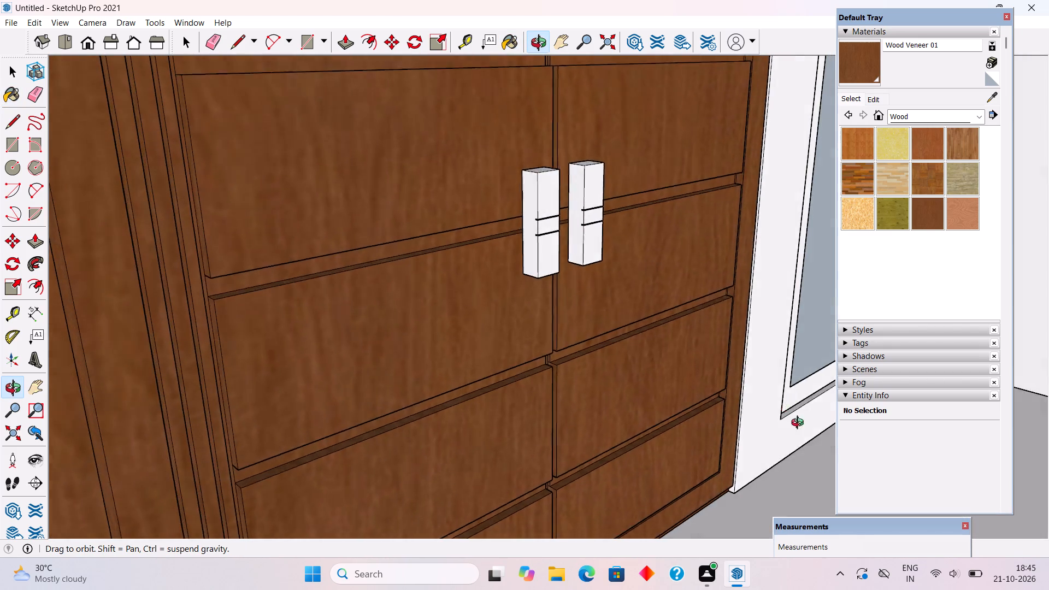
middle_drag(800, 424, 815, 458)
scroll(553, 281, up, 7)
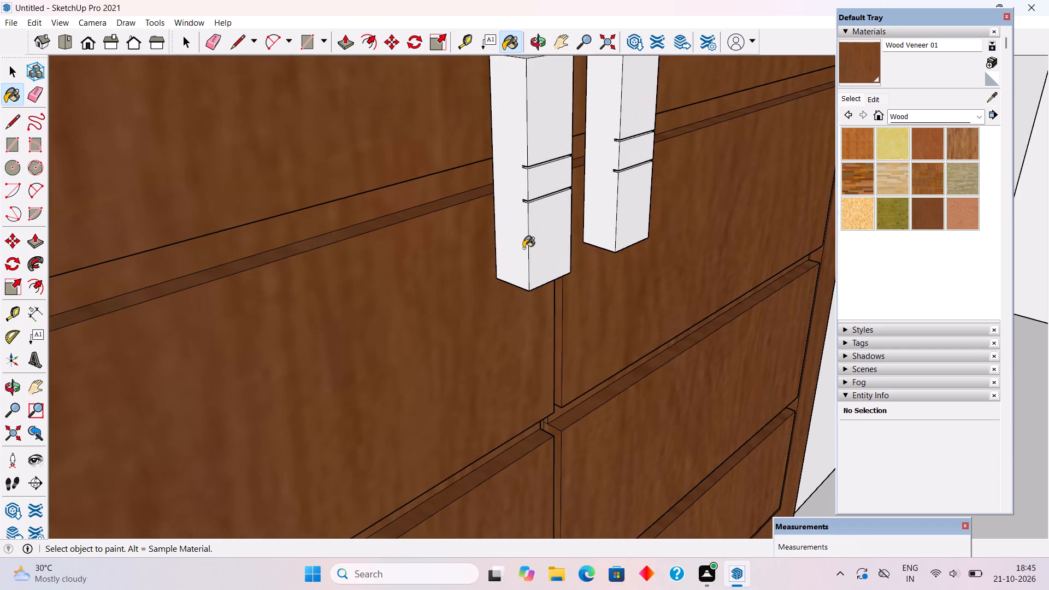
middle_drag(537, 244, 514, 249)
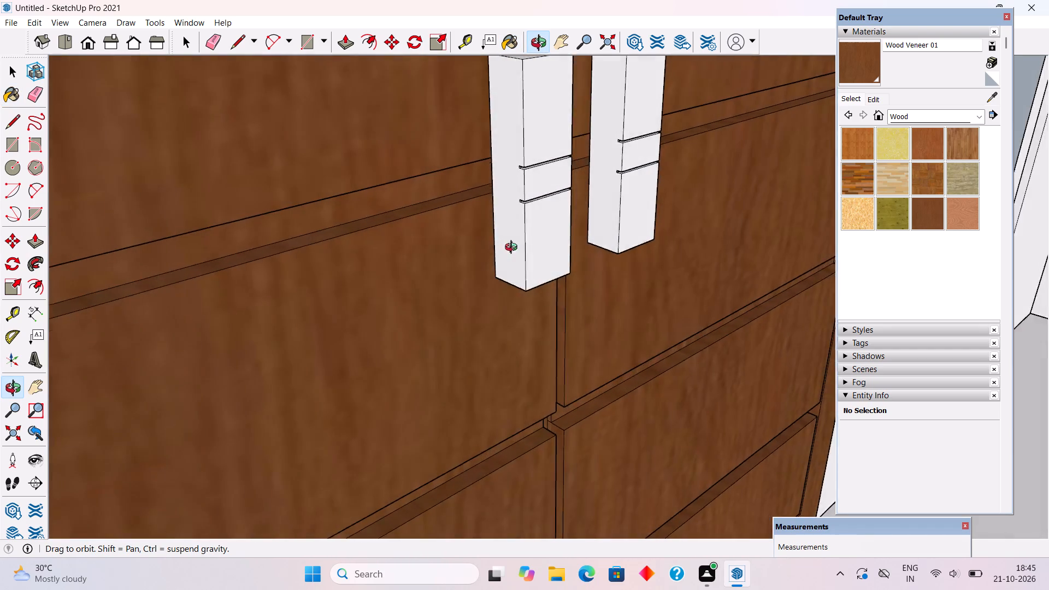
middle_drag(514, 249, 510, 250)
scroll(505, 258, down, 11)
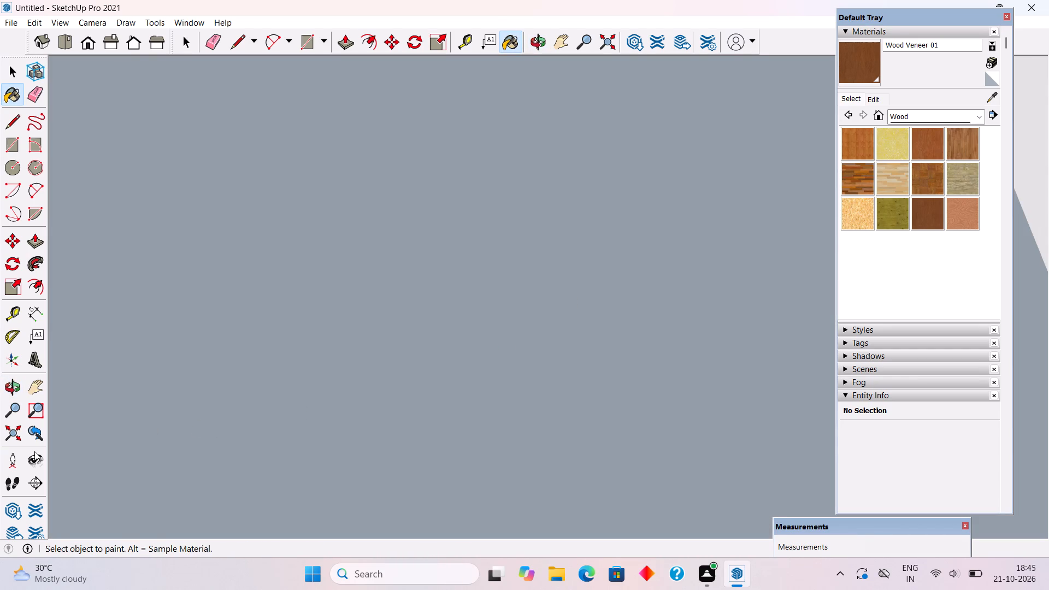
Examine the whole house from the front, low angles and above, checking the facade with its painted entrance door.
click(19, 434)
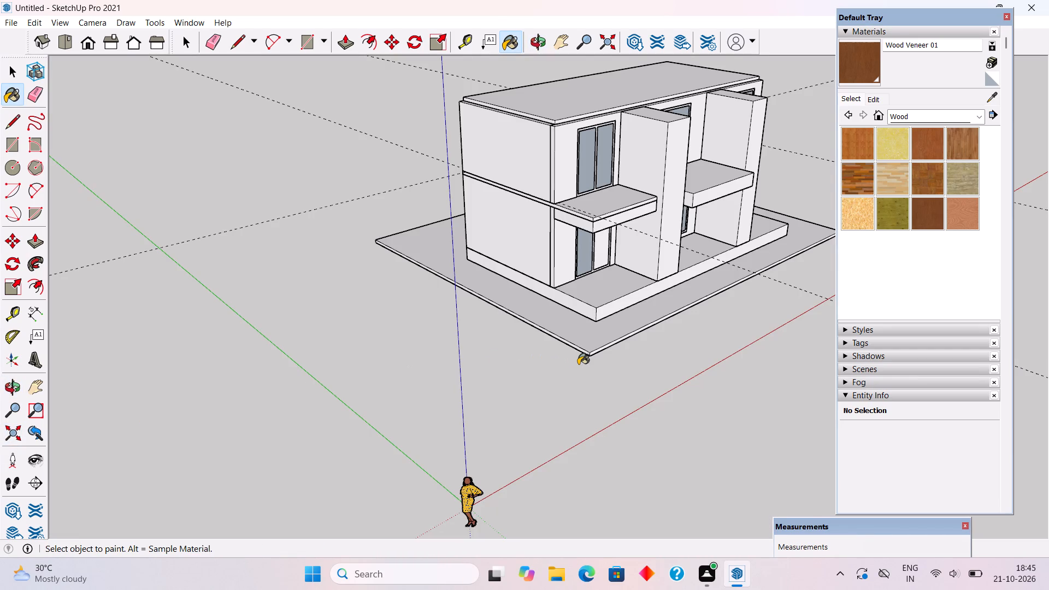
key(space)
middle_drag(604, 352, 333, 285)
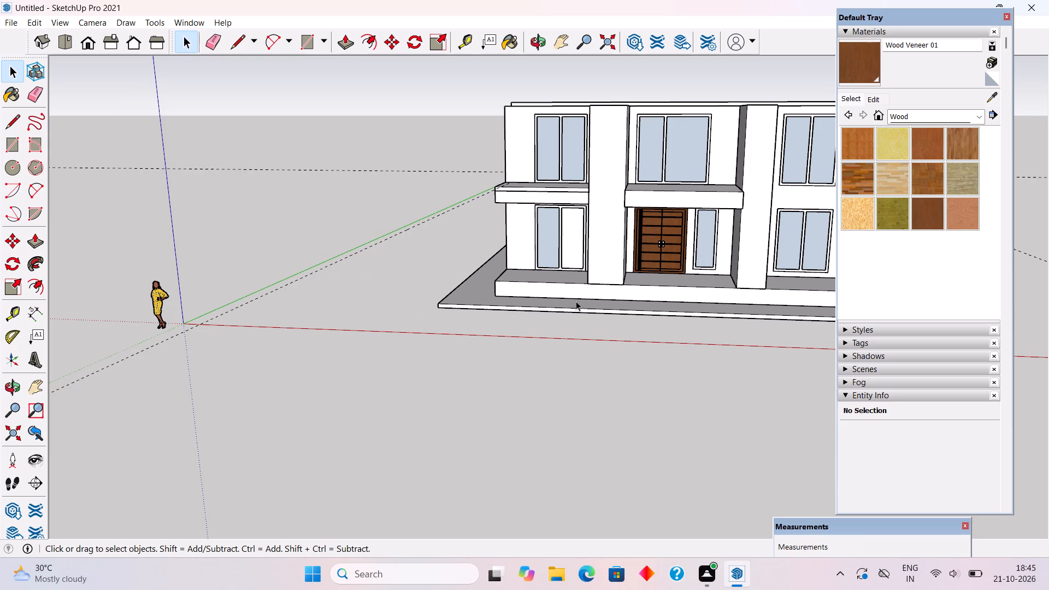
scroll(578, 318, down, 4)
middle_drag(639, 296, 831, 220)
scroll(832, 220, up, 2)
scroll(686, 240, up, 3)
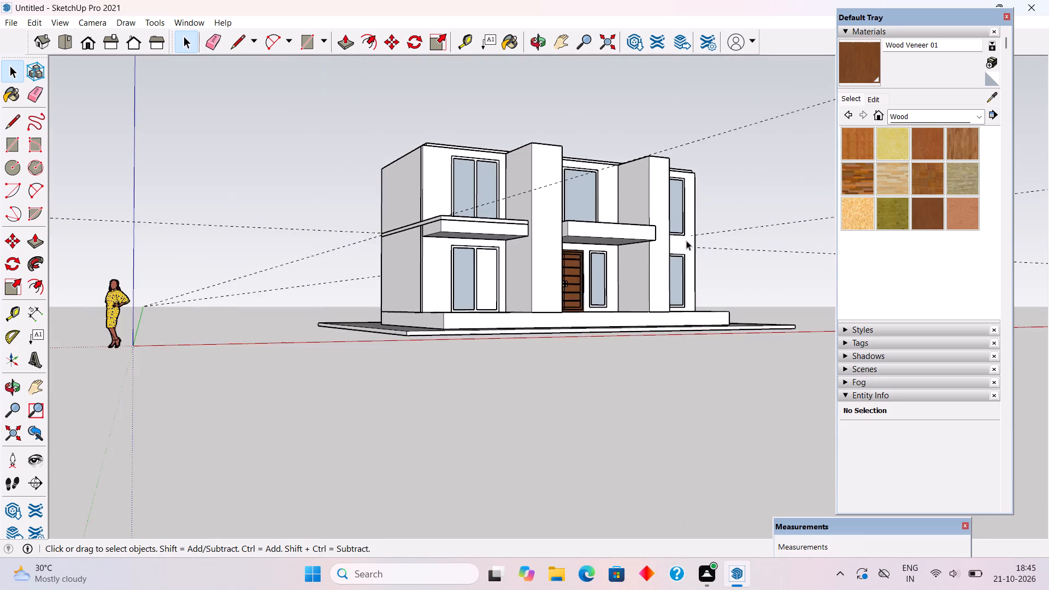
middle_drag(630, 270, 516, 285)
scroll(516, 285, up, 1)
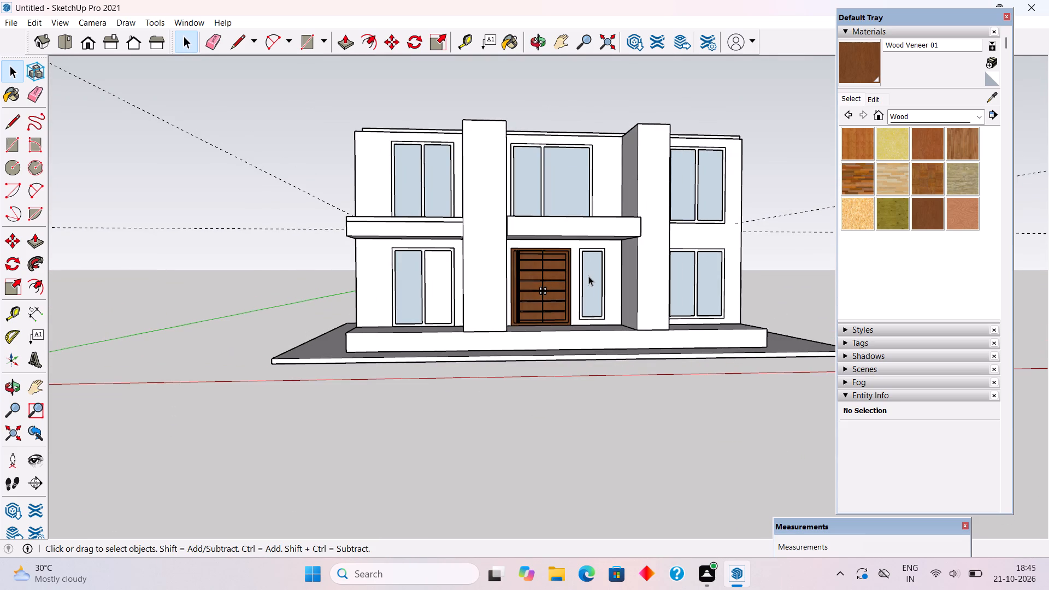
scroll(588, 276, up, 4)
scroll(509, 216, down, 4)
middle_drag(537, 192, 539, 315)
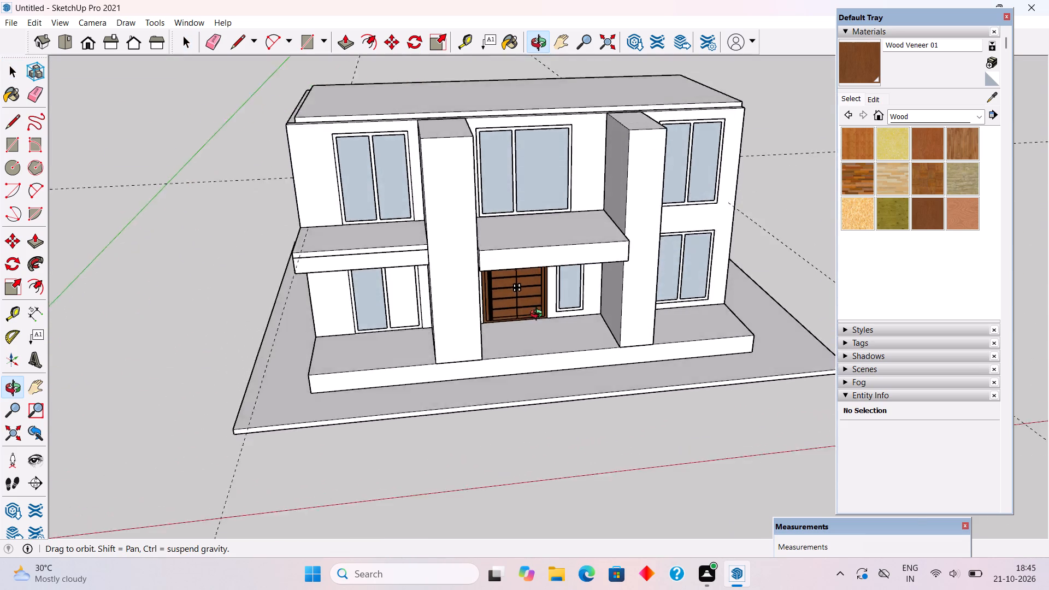
middle_drag(539, 315, 510, 269)
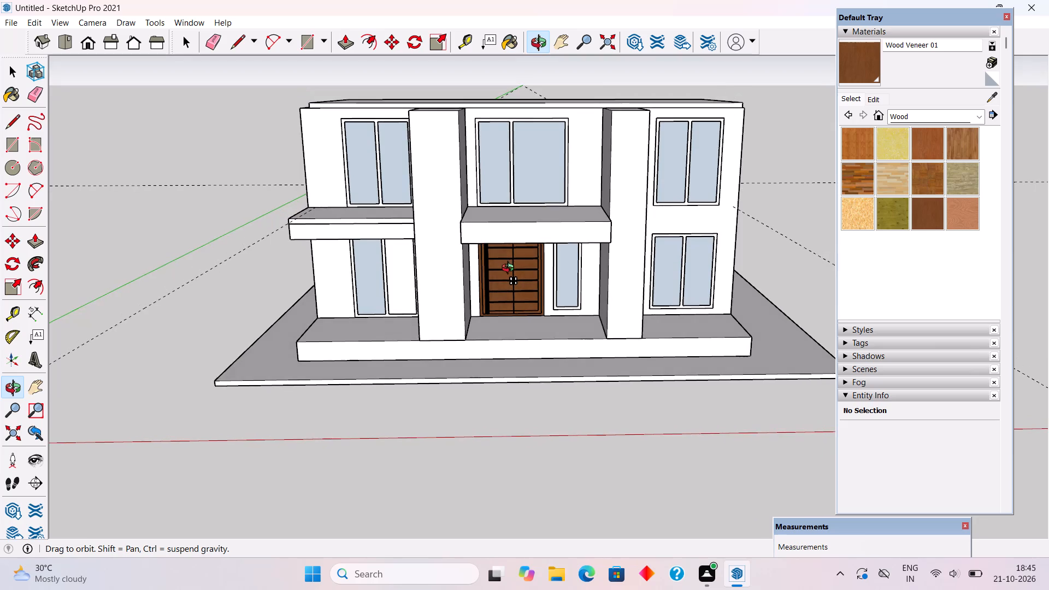
middle_drag(510, 269, 504, 320)
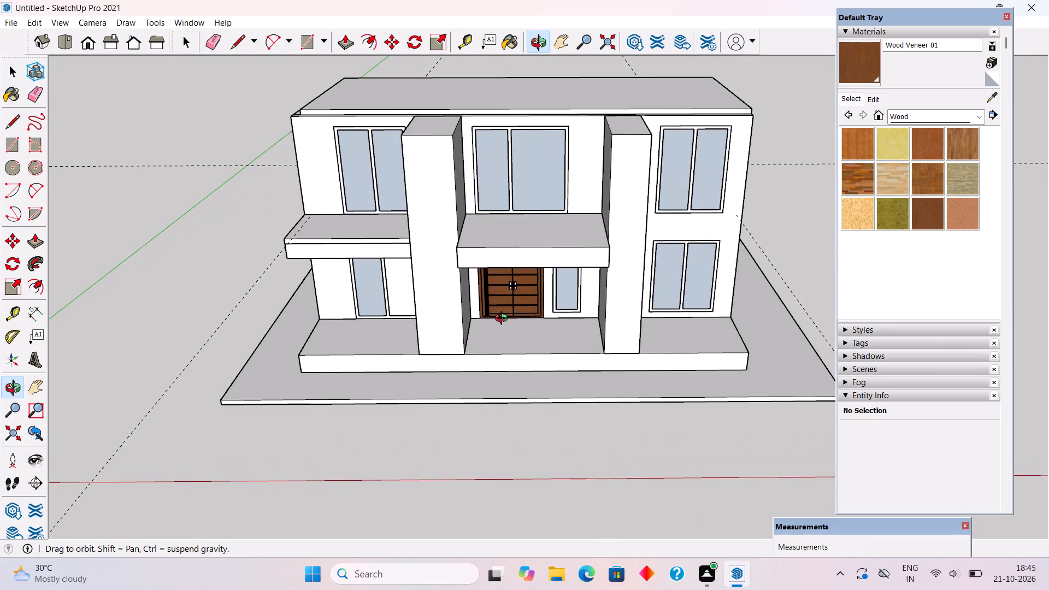
middle_drag(504, 320, 509, 318)
scroll(509, 318, up, 5)
middle_drag(524, 406, 606, 290)
scroll(605, 290, down, 3)
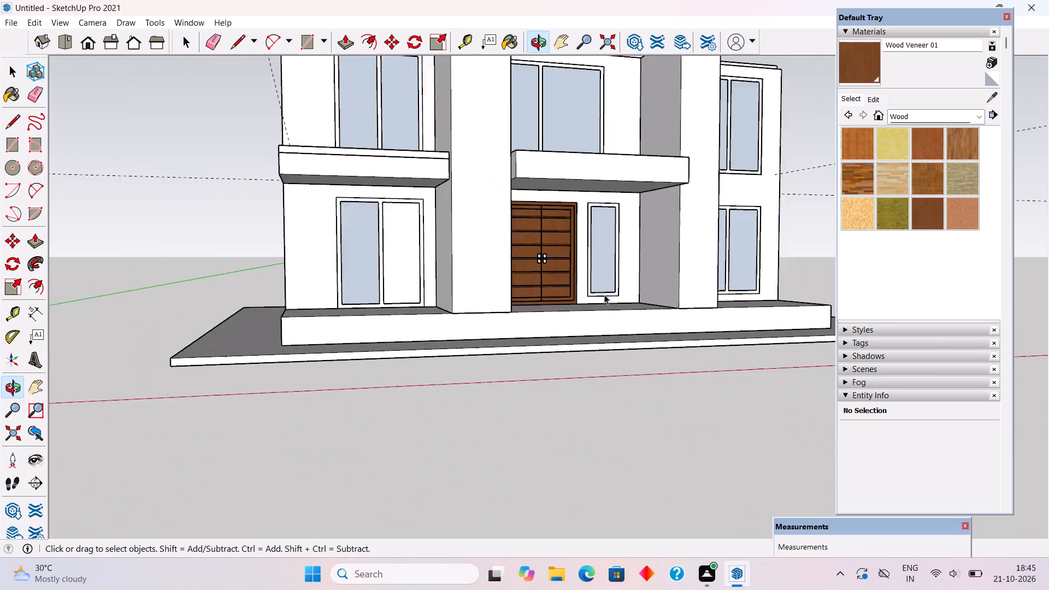
scroll(604, 294, down, 4)
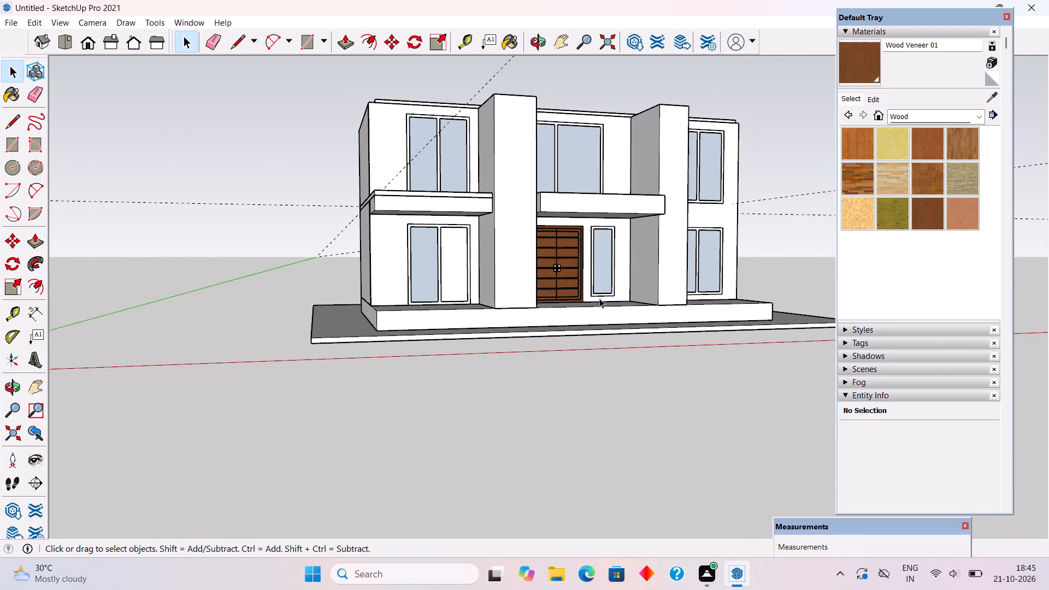
scroll(599, 298, up, 1)
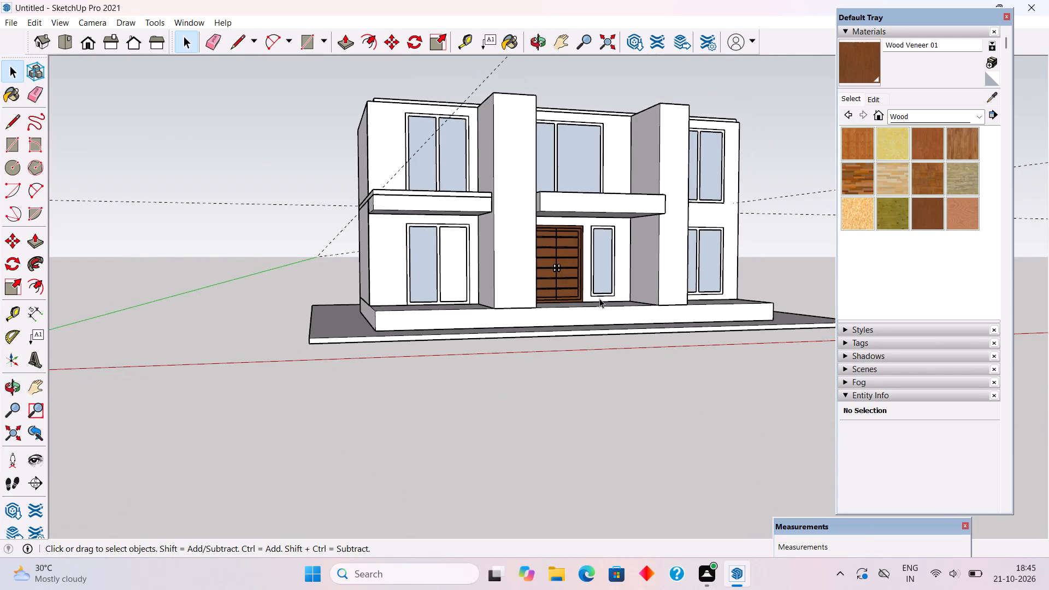
scroll(599, 298, up, 2)
scroll(599, 298, down, 3)
middle_drag(667, 116, 599, 164)
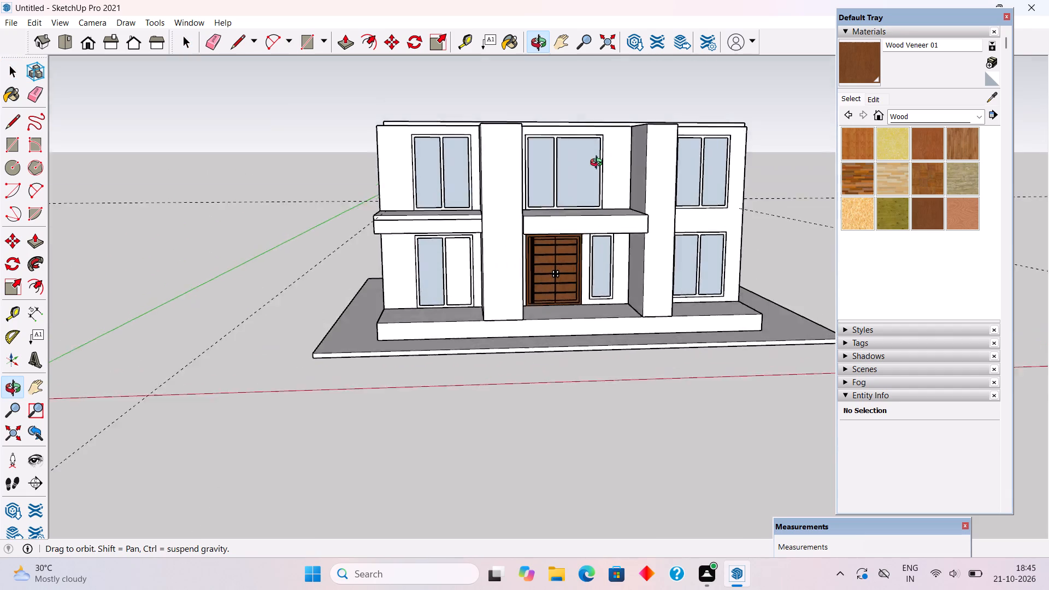
middle_drag(599, 164, 607, 234)
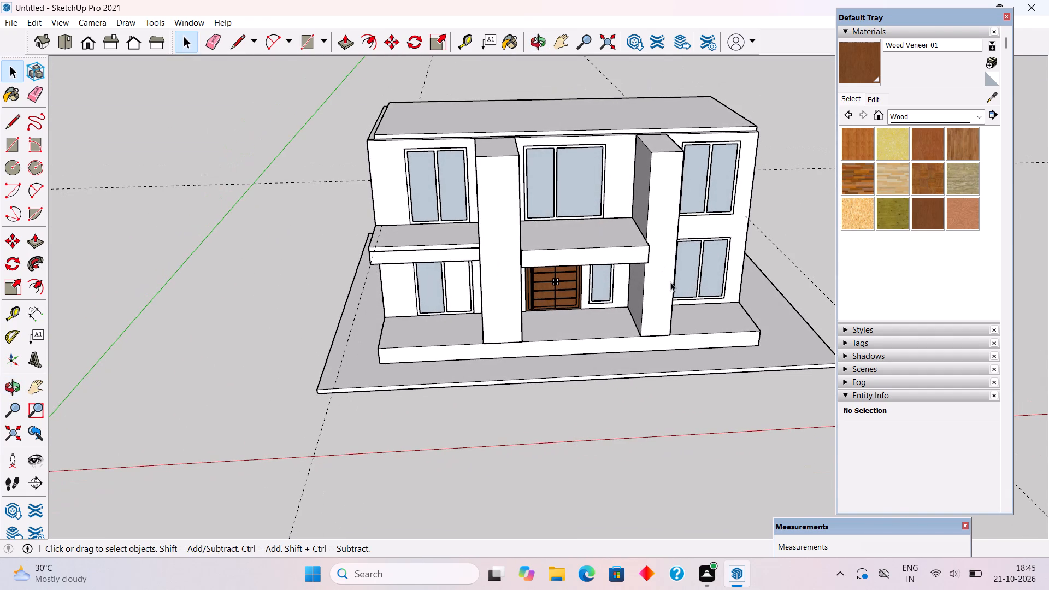
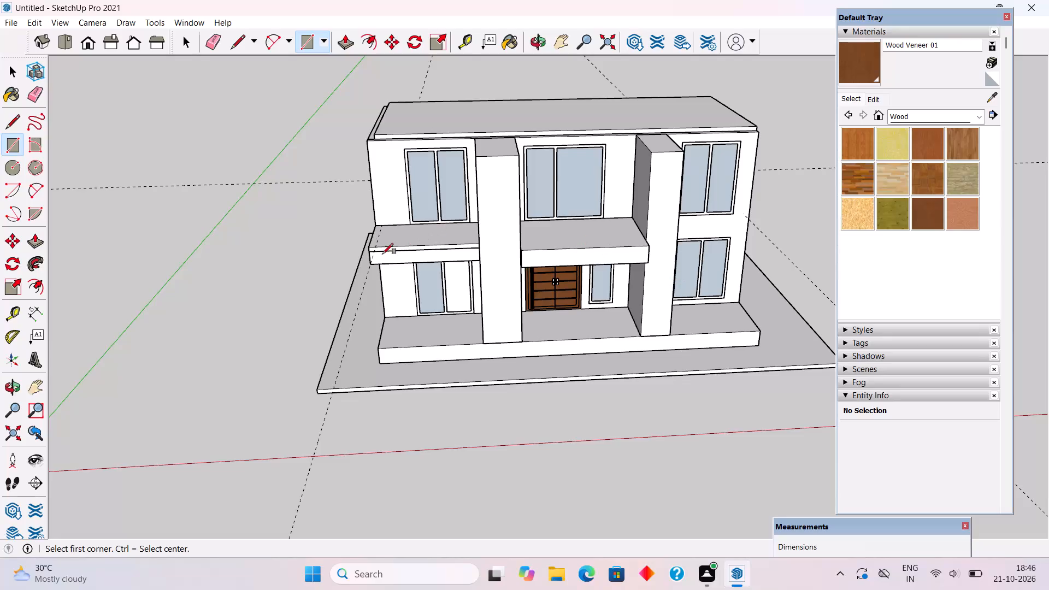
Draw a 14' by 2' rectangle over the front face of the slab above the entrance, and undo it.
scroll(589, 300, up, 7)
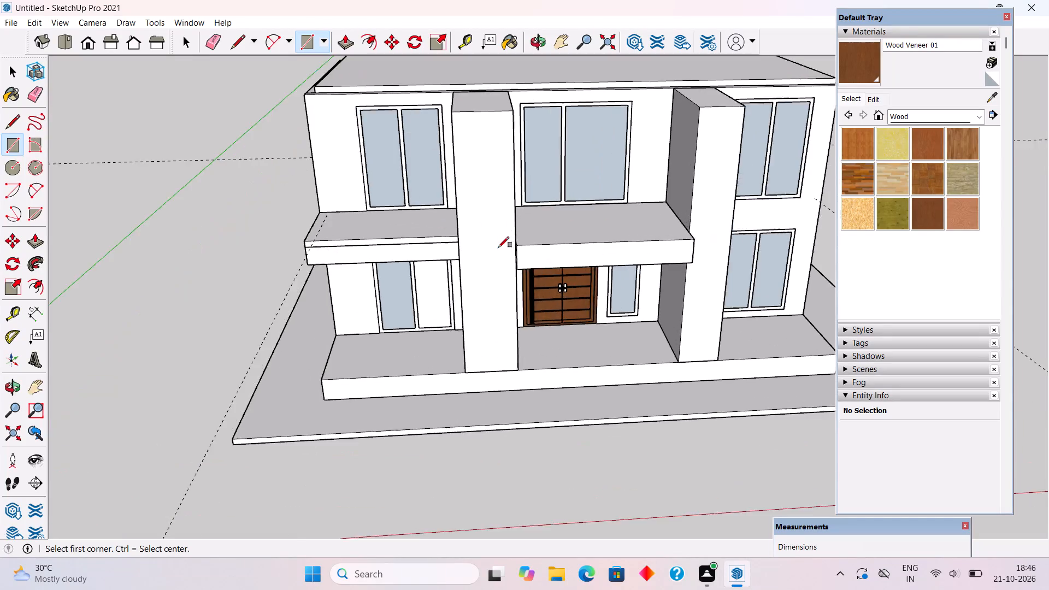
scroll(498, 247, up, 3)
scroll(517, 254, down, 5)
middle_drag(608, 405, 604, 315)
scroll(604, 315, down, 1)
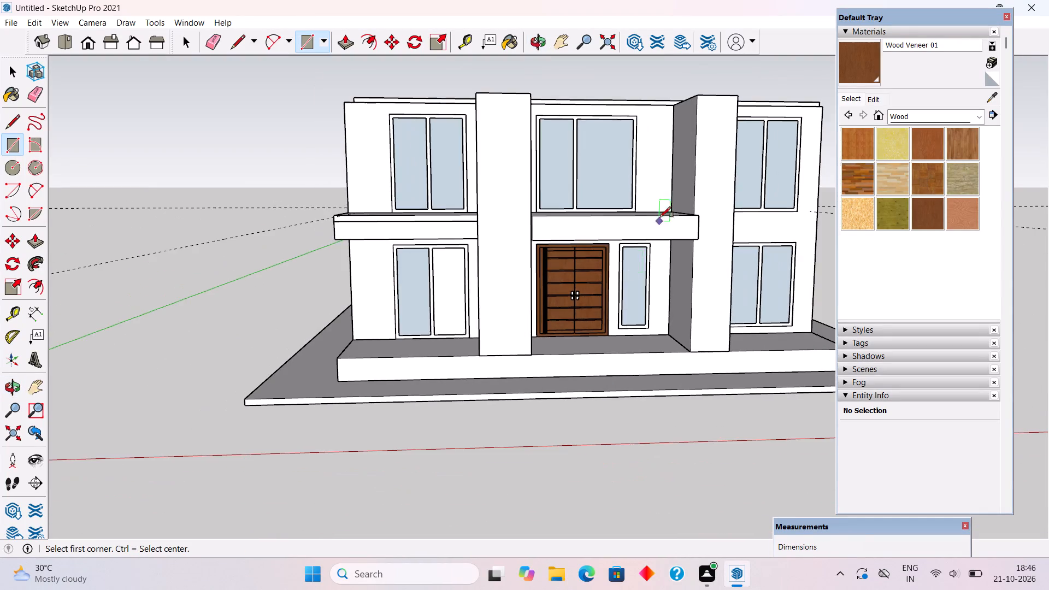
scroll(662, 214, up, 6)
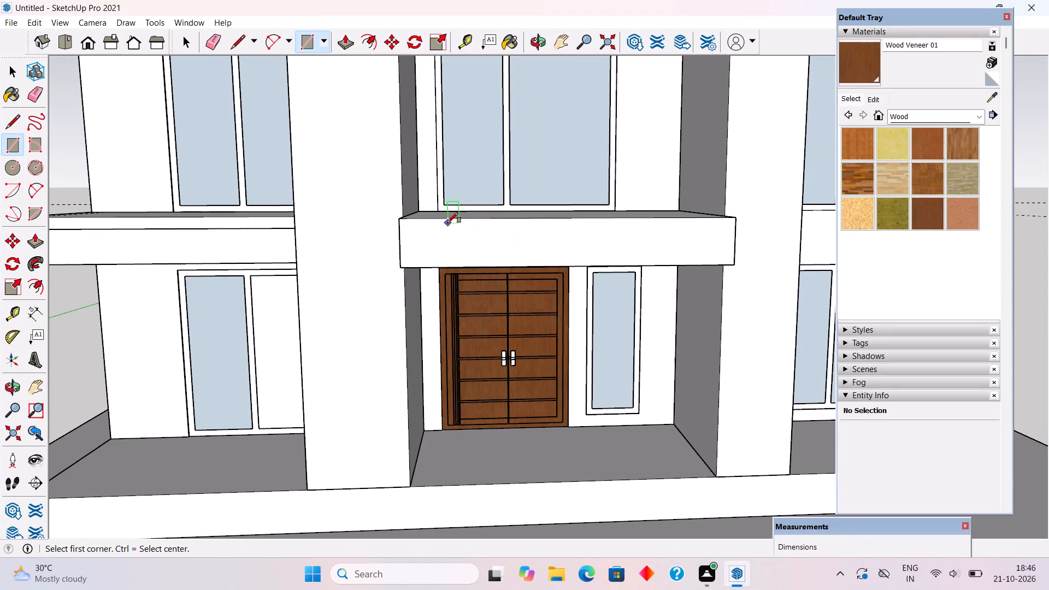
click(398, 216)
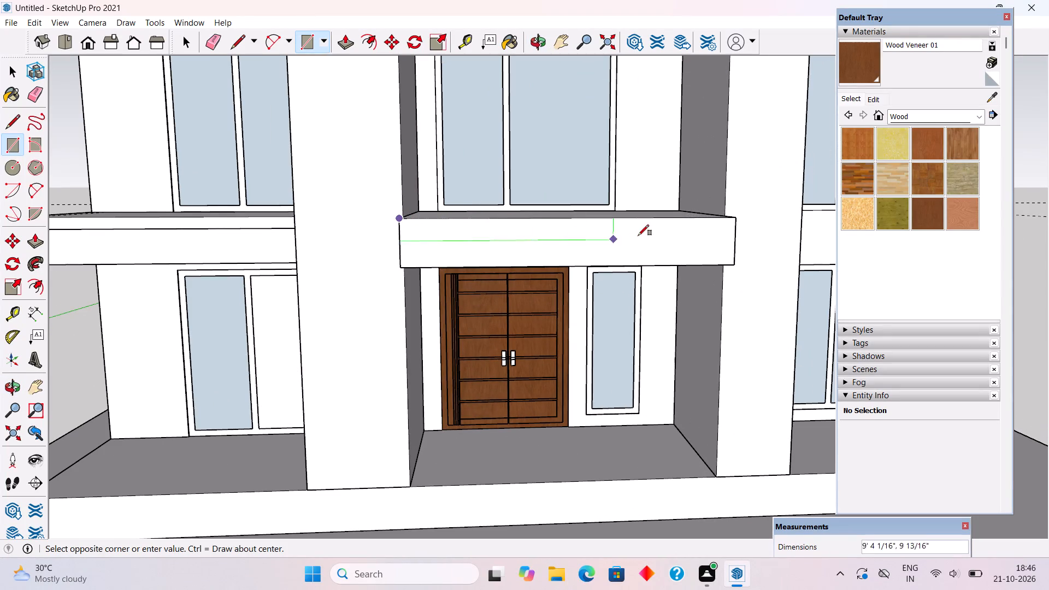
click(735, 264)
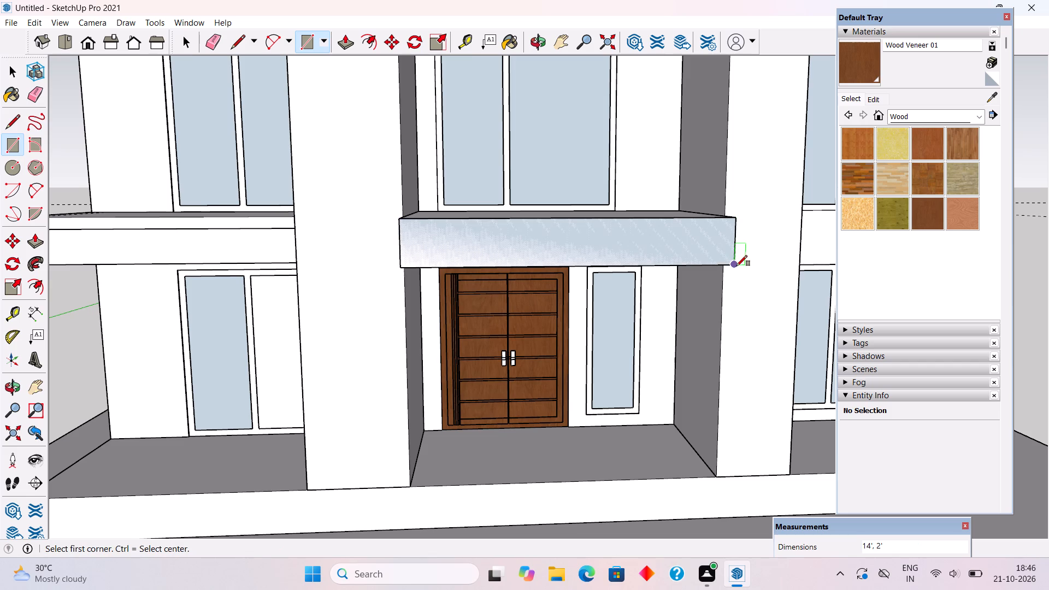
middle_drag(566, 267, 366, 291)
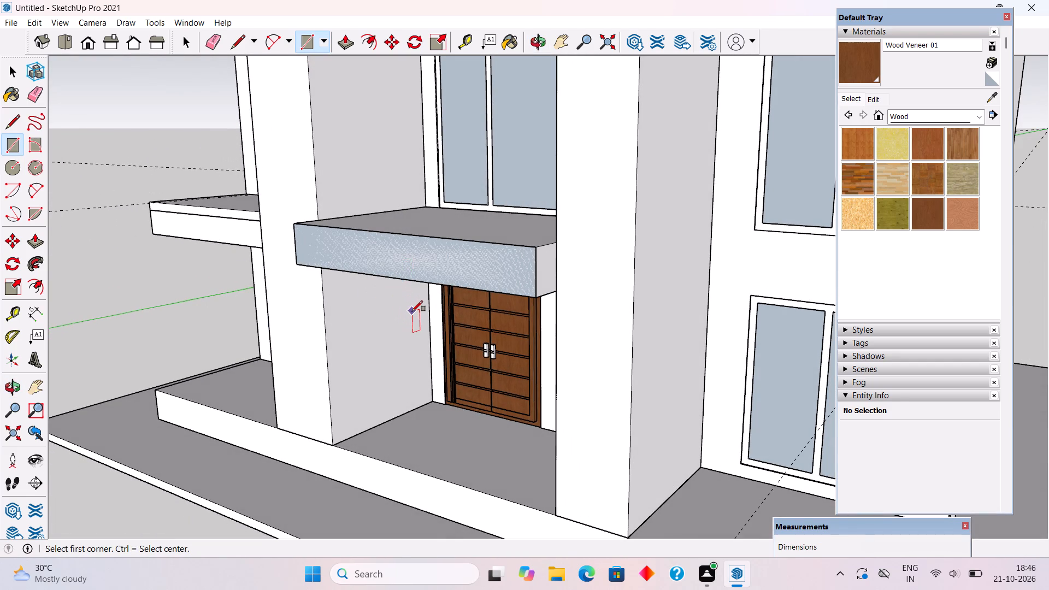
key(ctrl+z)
Push the front face of the slab above the entrance back 1' 6", flush with the fronts of the two columns.
key(space)
triple_click(468, 280)
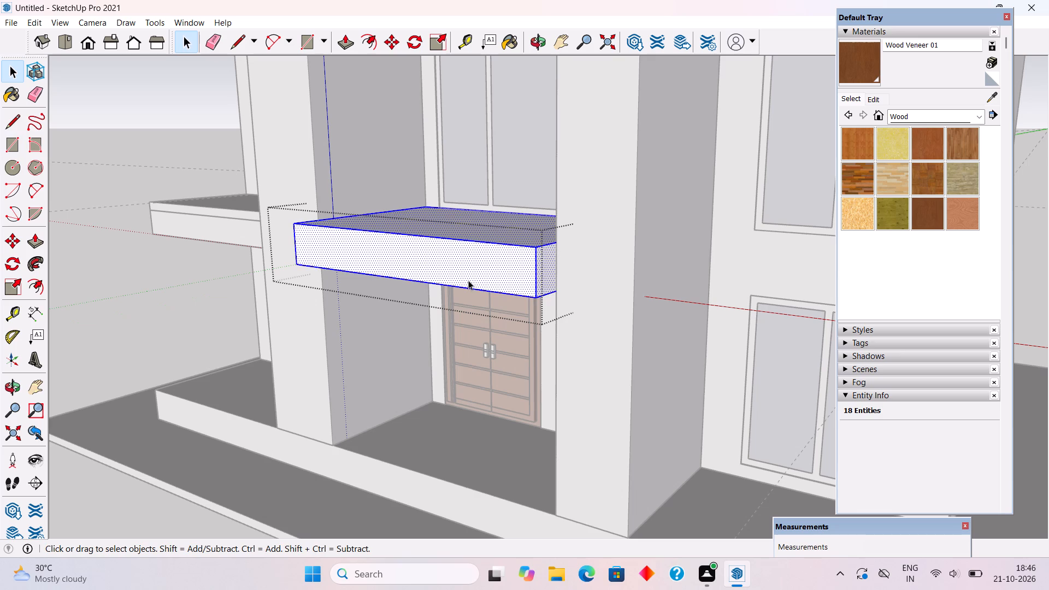
key(p)
click(468, 280)
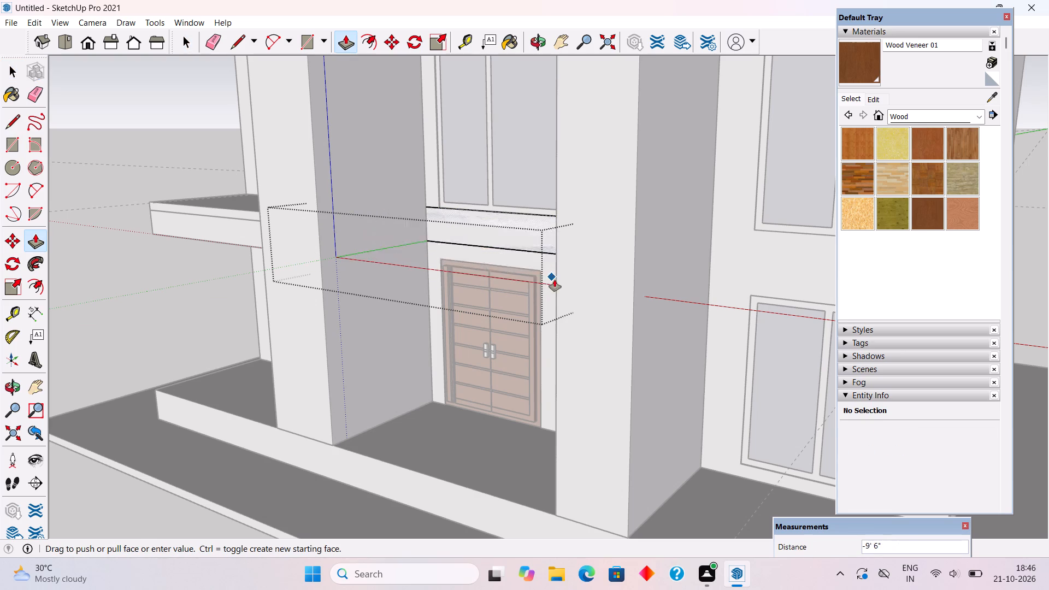
click(559, 287)
scroll(559, 287, down, 4)
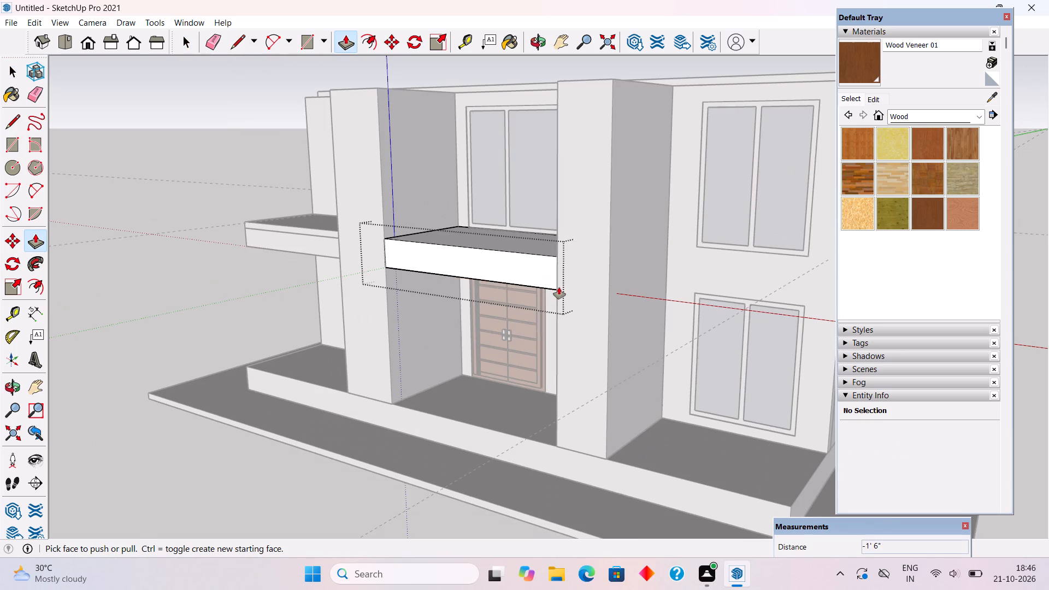
key(space)
click(220, 175)
Draw a 14' by 2' rectangle over the entrance slab's front face between the columns and extrude it 2' outward as a beam.
middle_drag(374, 283, 530, 341)
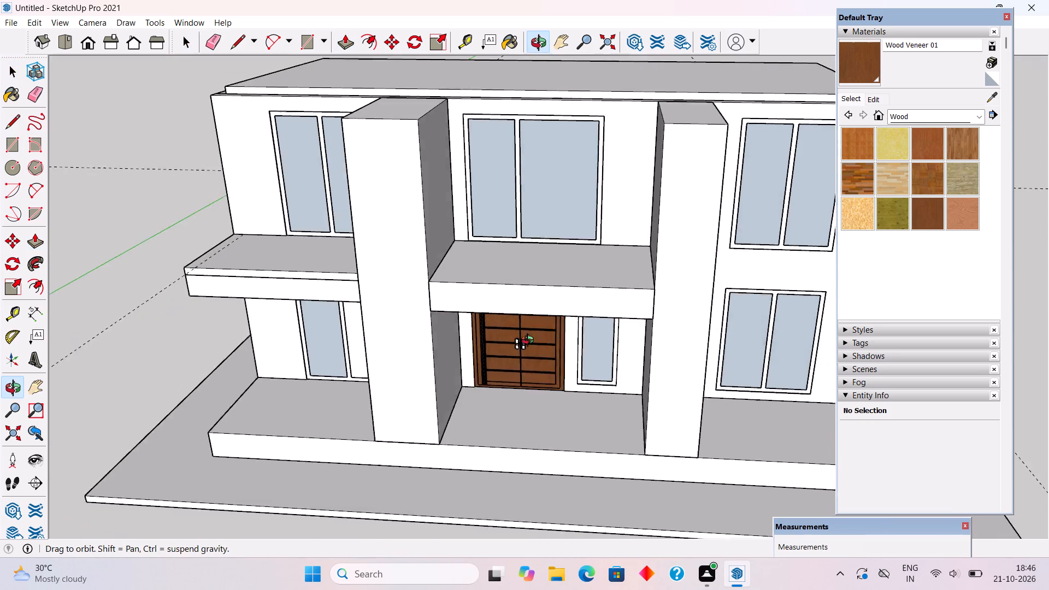
middle_drag(530, 341, 557, 343)
scroll(626, 316, up, 5)
key(r)
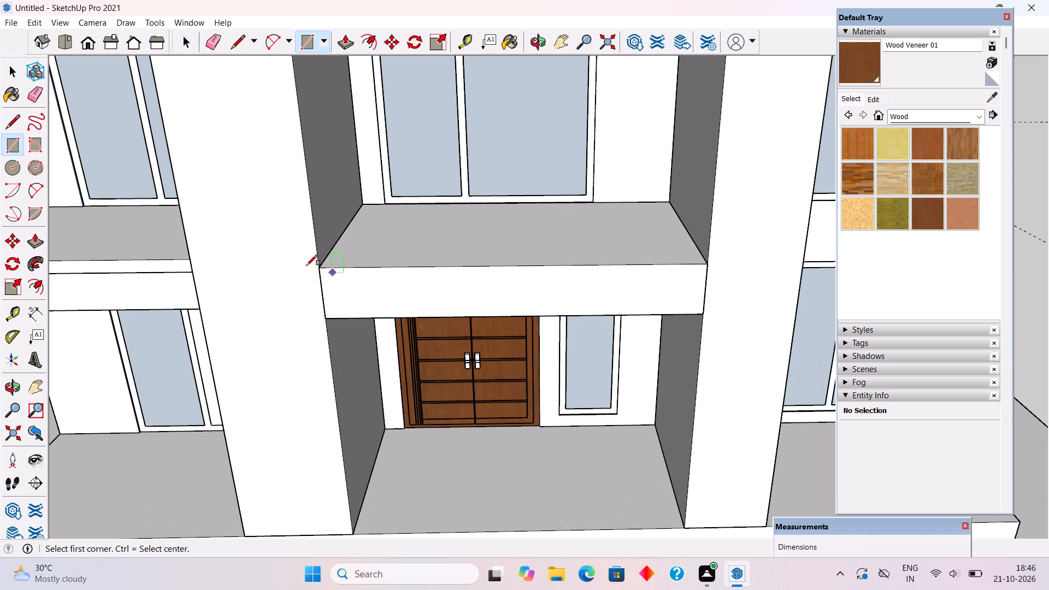
click(319, 269)
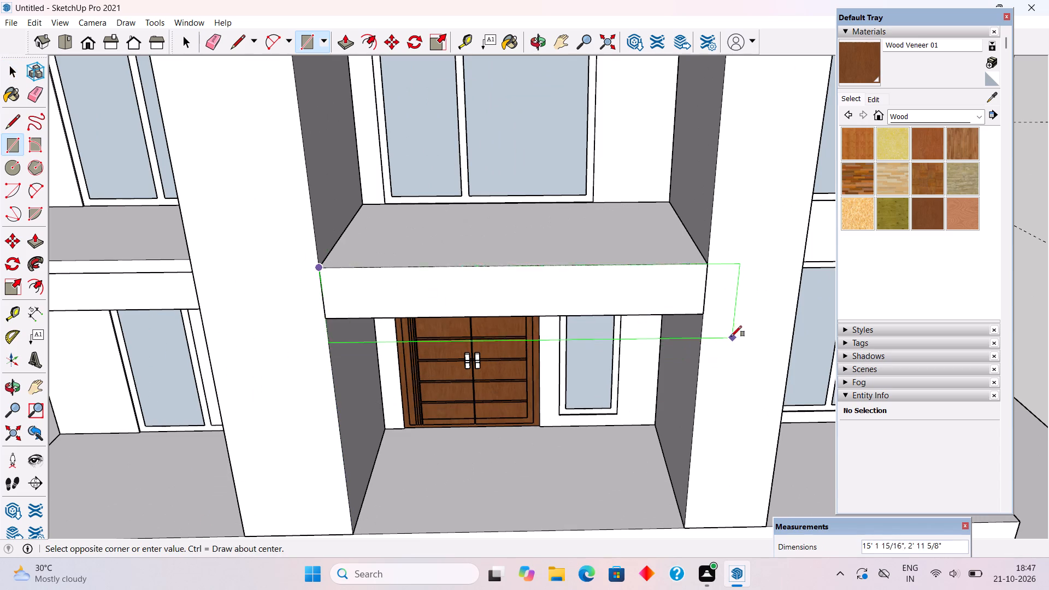
click(702, 316)
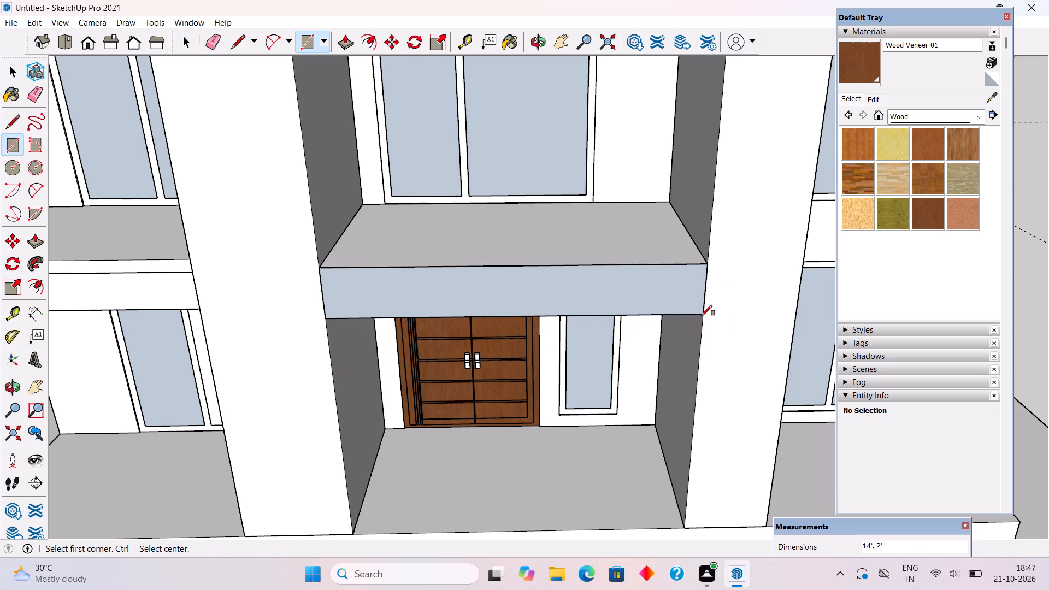
key(p)
click(664, 303)
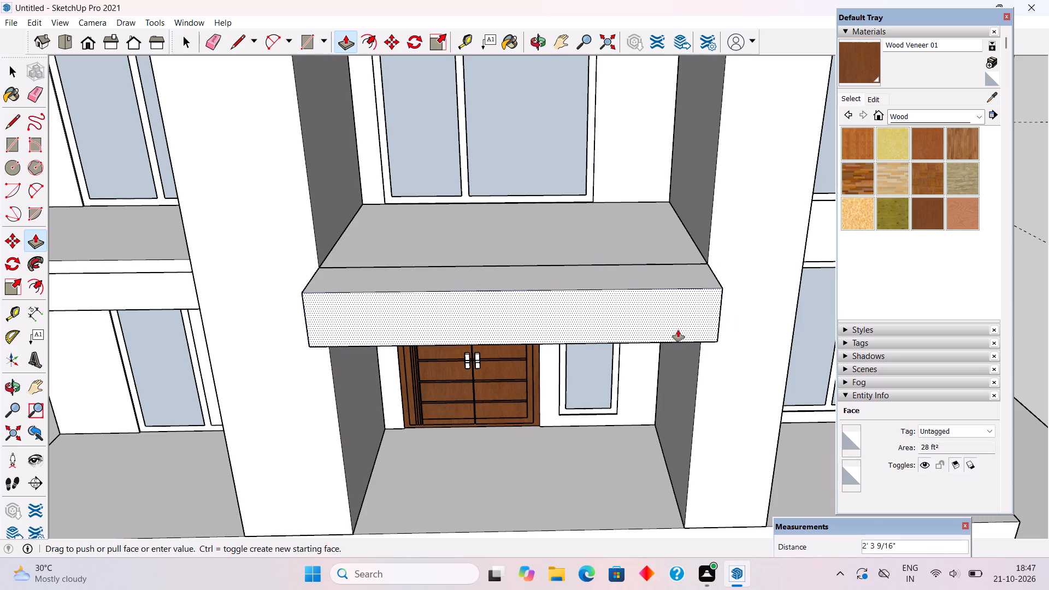
text(2')
key(Return)
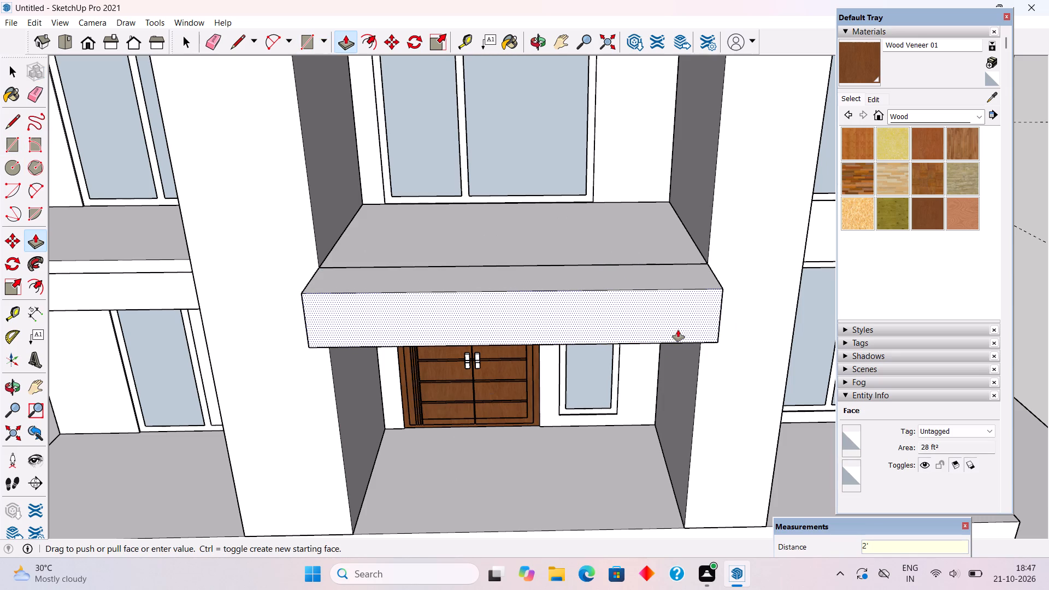
Extend the beam's end face 2' sideways across the front of the facade's right-hand column.
middle_drag(730, 296, 579, 239)
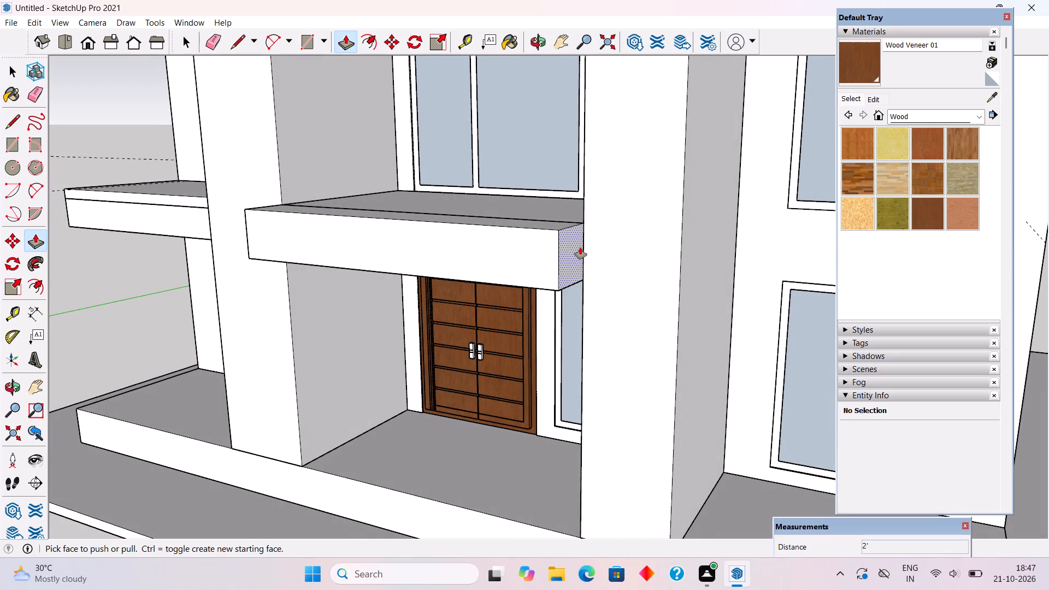
click(580, 247)
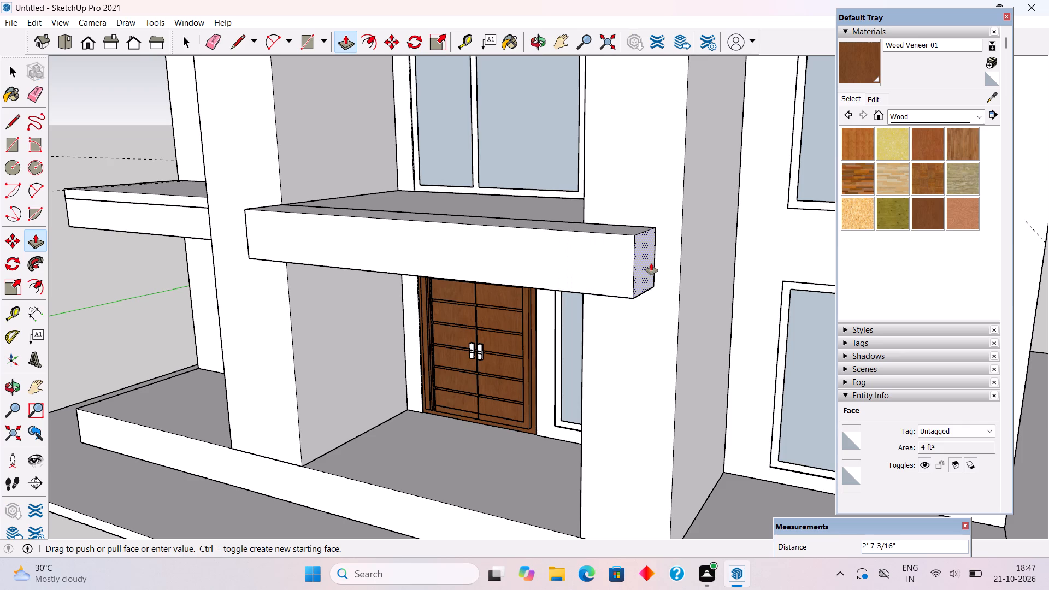
text(2')
key(Return)
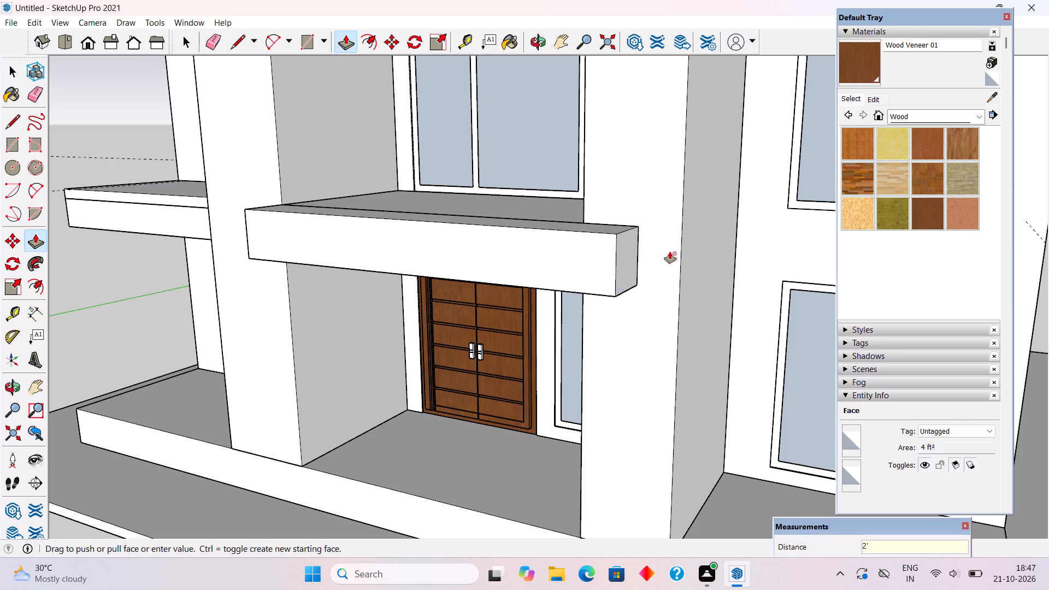
Split the beam's top face in line with the right-hand column's inner edge and extrude the end portion up 10' to the column's top.
middle_drag(569, 216, 679, 362)
scroll(687, 362, up, 3)
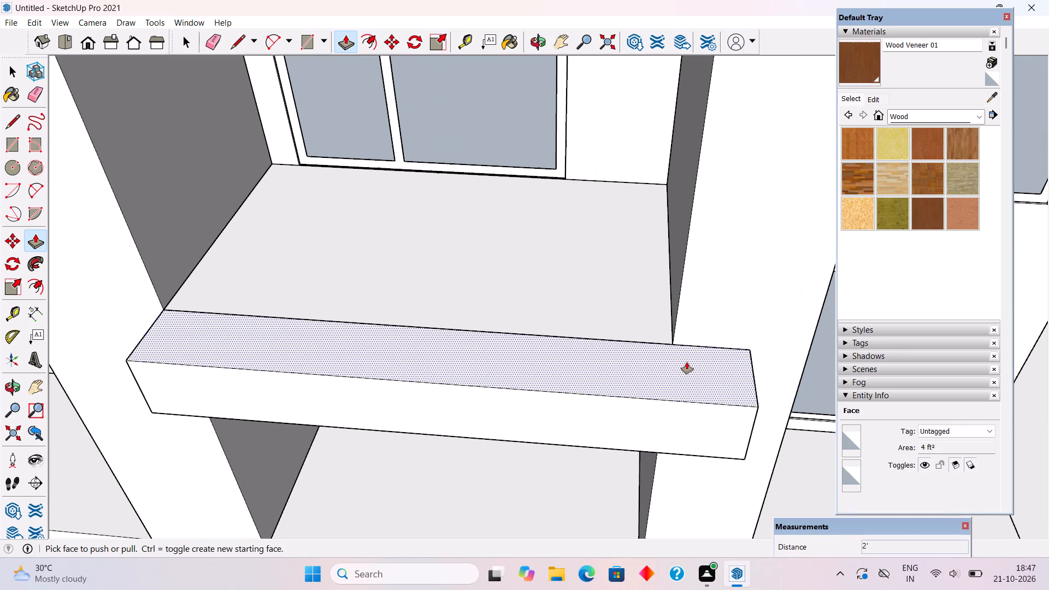
key(l)
click(673, 346)
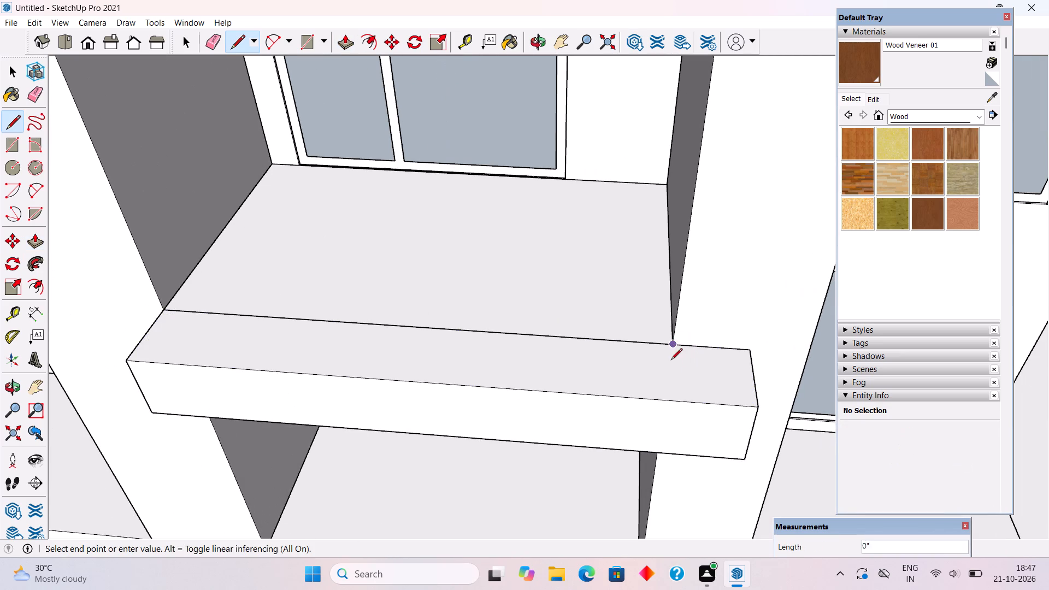
click(677, 401)
key(p)
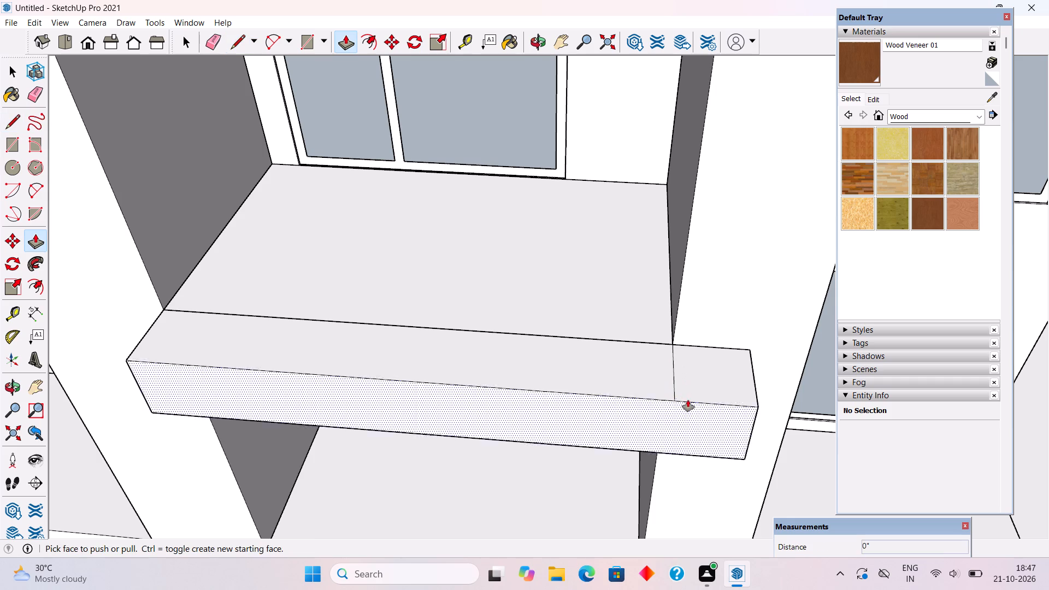
click(698, 392)
scroll(697, 355, down, 16)
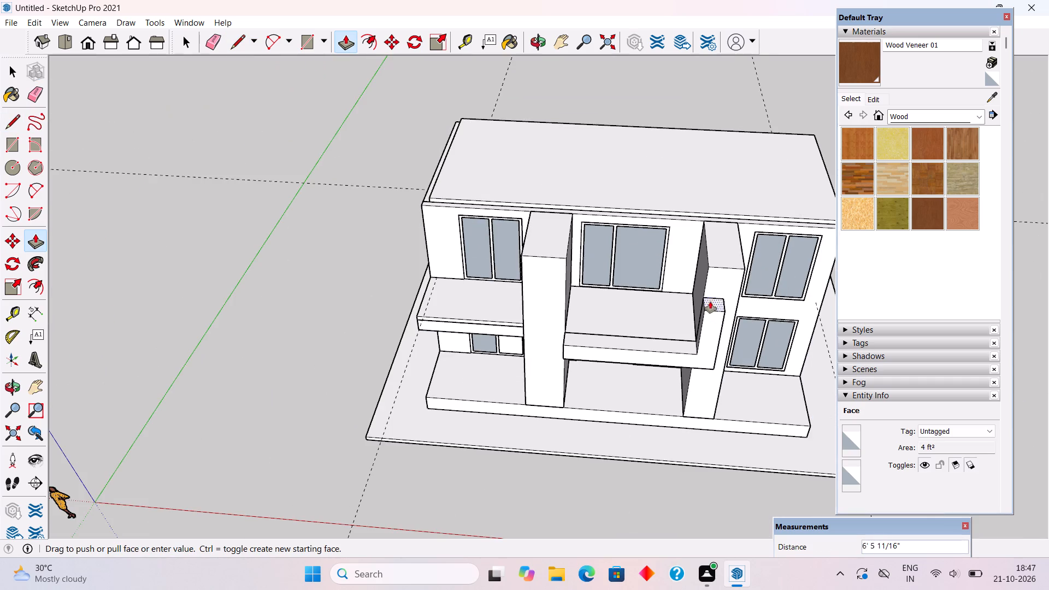
scroll(703, 263, up, 3)
middle_drag(708, 265, 710, 155)
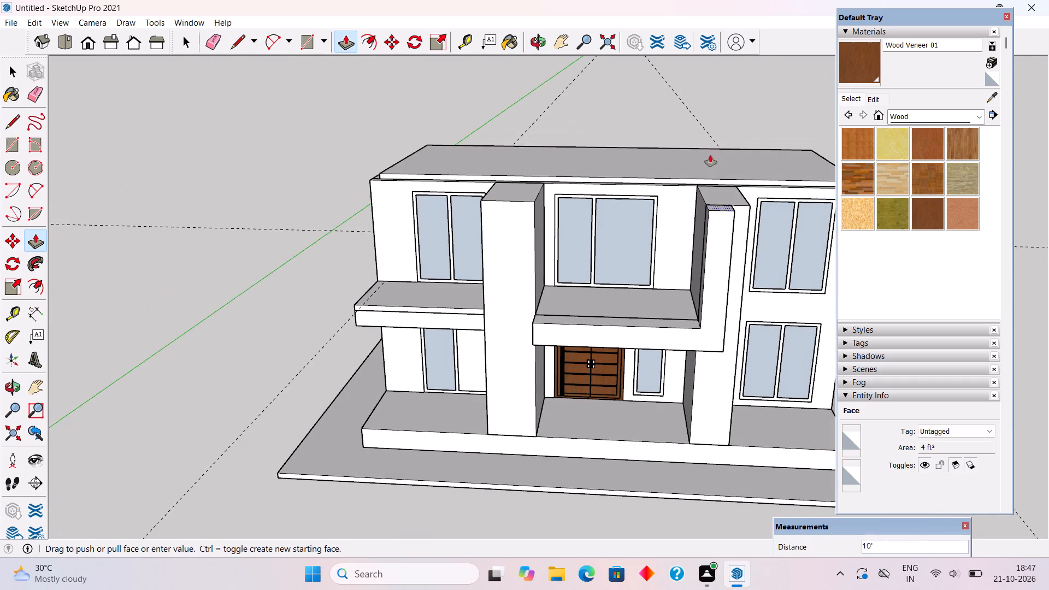
click(747, 203)
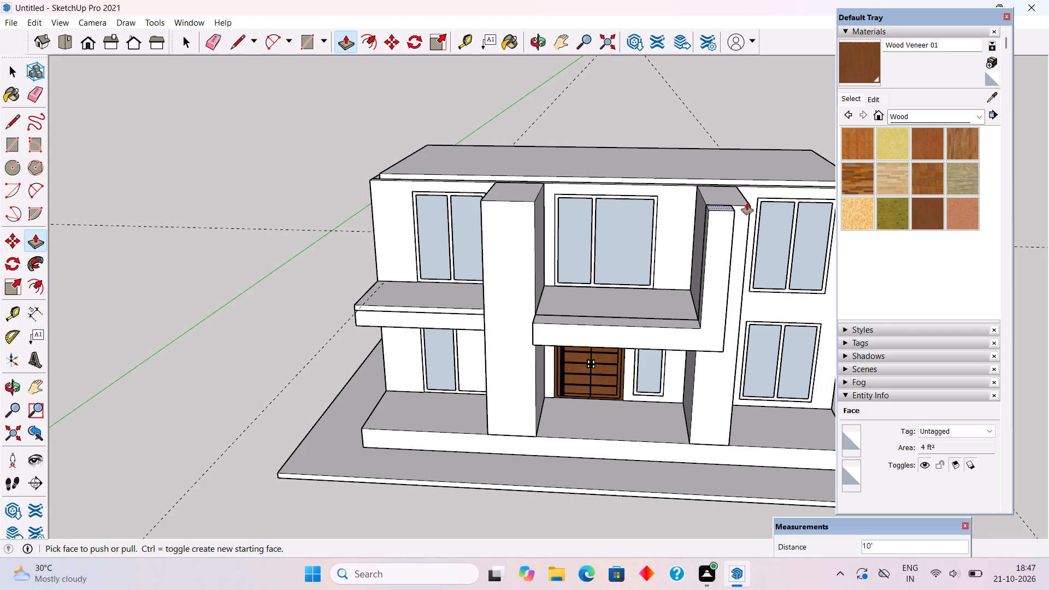
Raise the top face of the new upright in front of the right-hand column by a further 2'.
scroll(747, 203, up, 3)
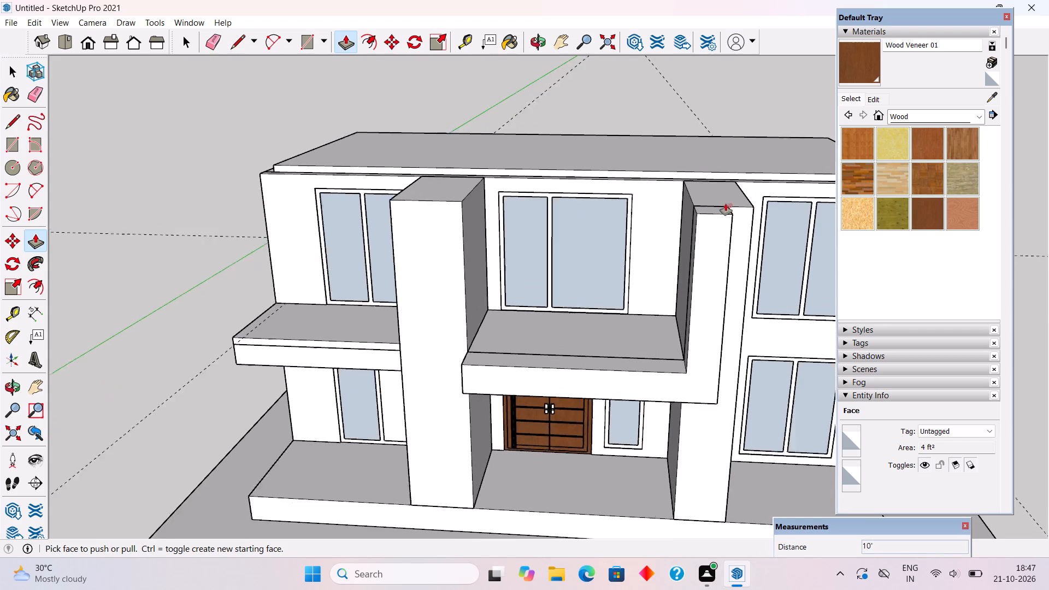
scroll(726, 204, up, 2)
click(714, 208)
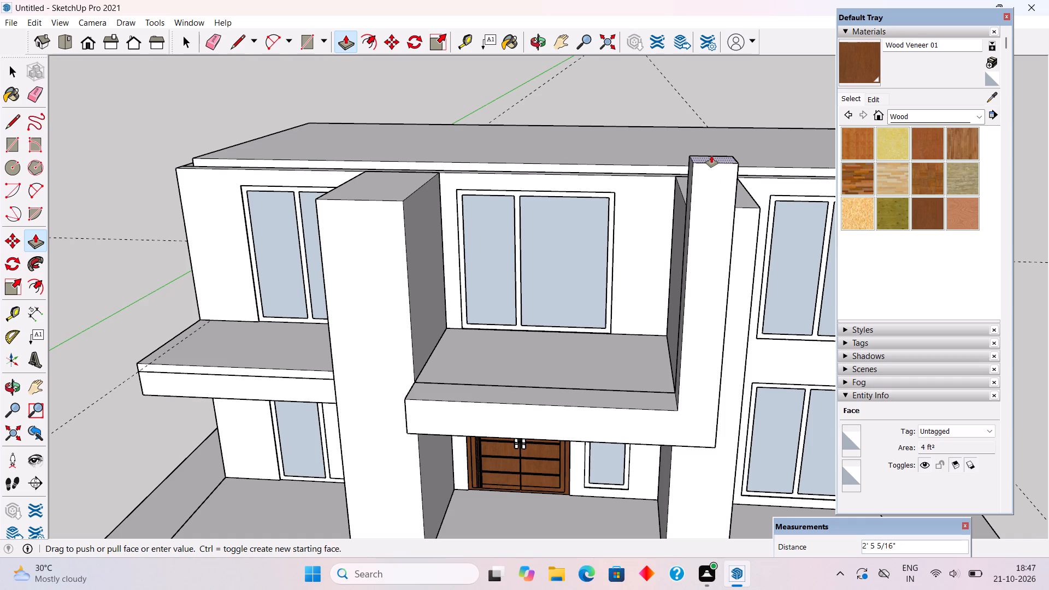
text(2')
key(Return)
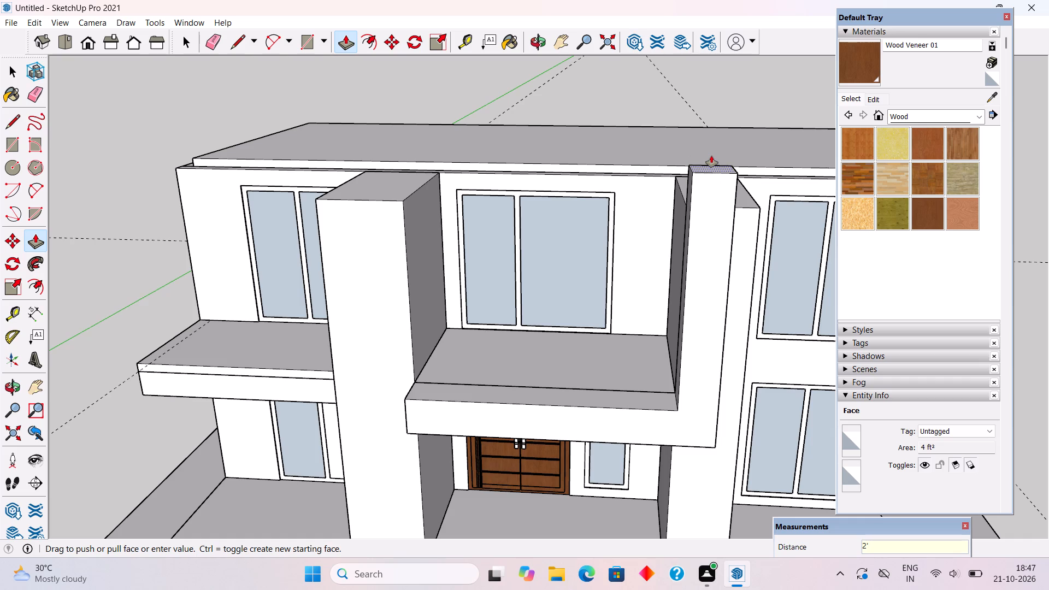
Examine the L-shaped beam and upright against the columns and roof from the side, above and the front corner.
scroll(735, 208, down, 4)
middle_drag(723, 203, 392, 198)
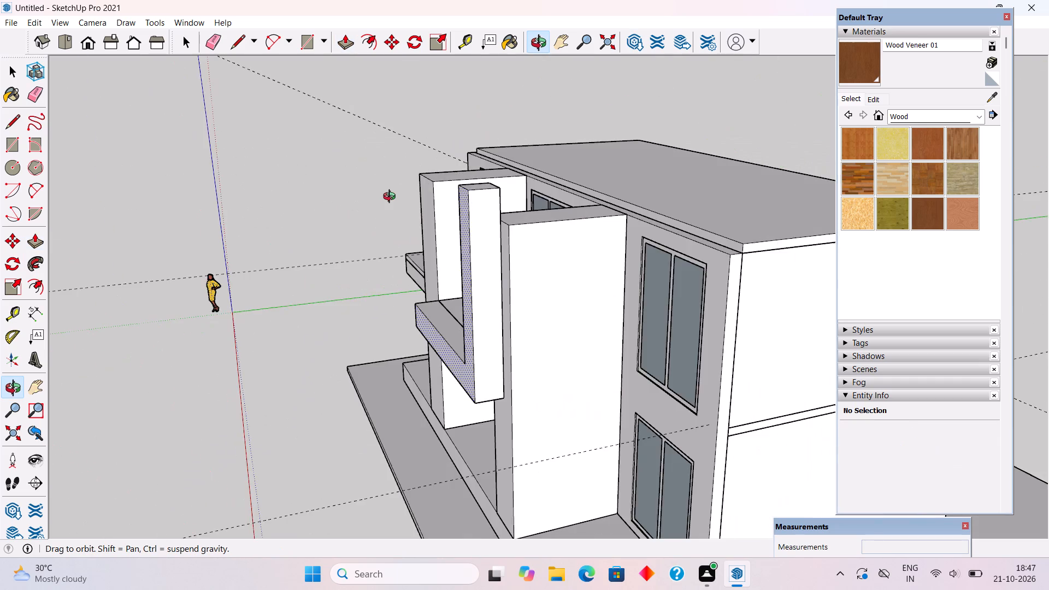
middle_drag(392, 198, 306, 309)
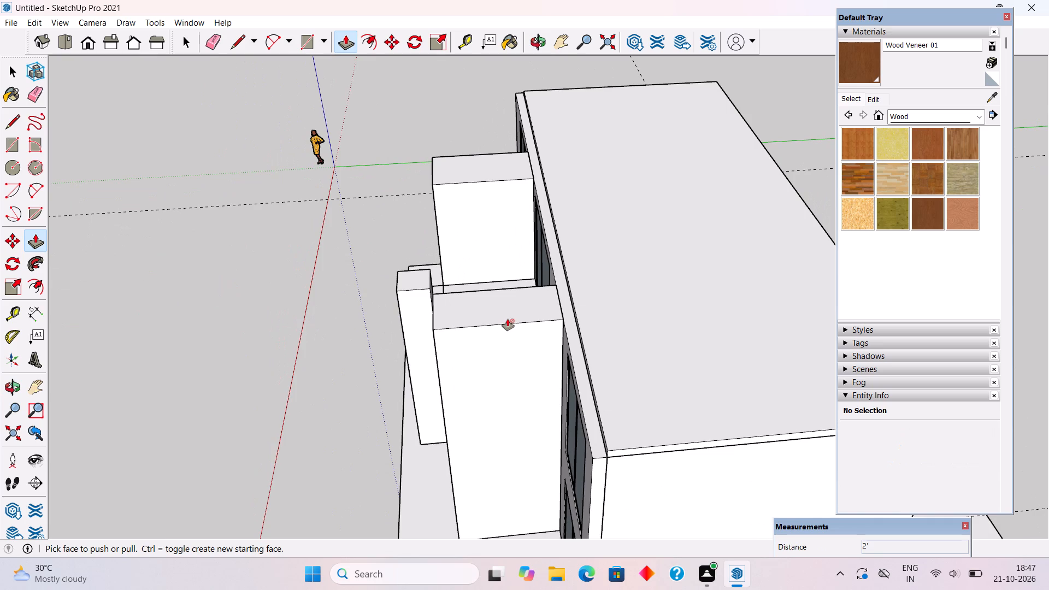
middle_drag(508, 319, 782, 274)
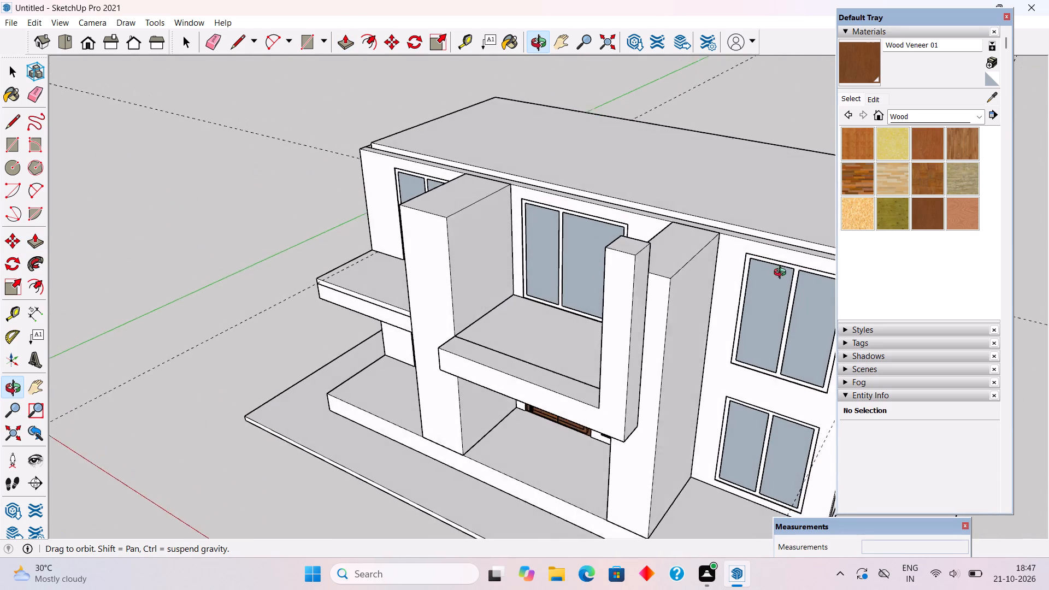
middle_drag(782, 274, 793, 290)
scroll(773, 238, up, 1)
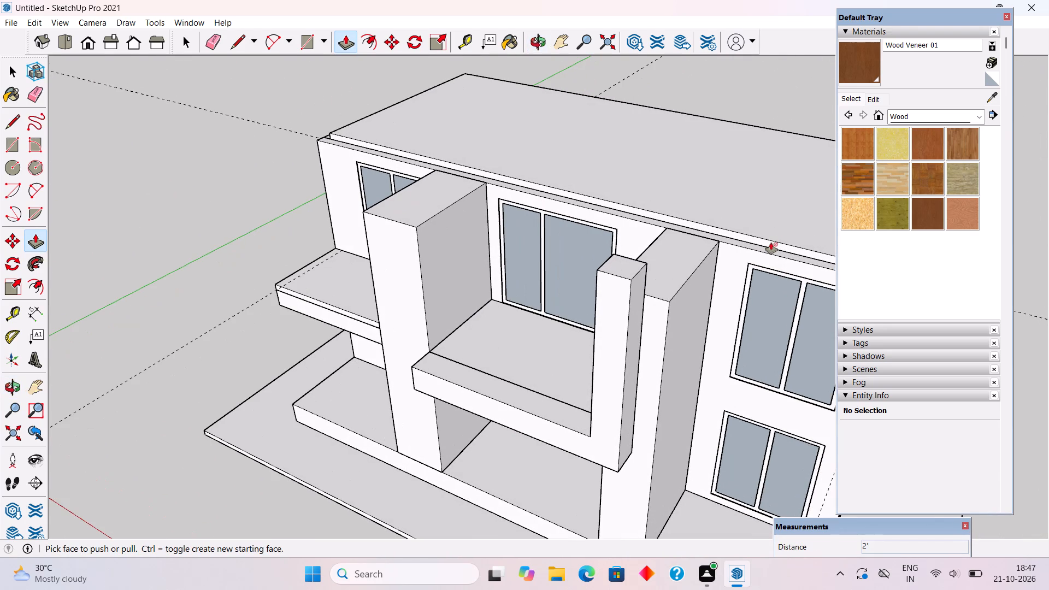
click(771, 243)
key(space)
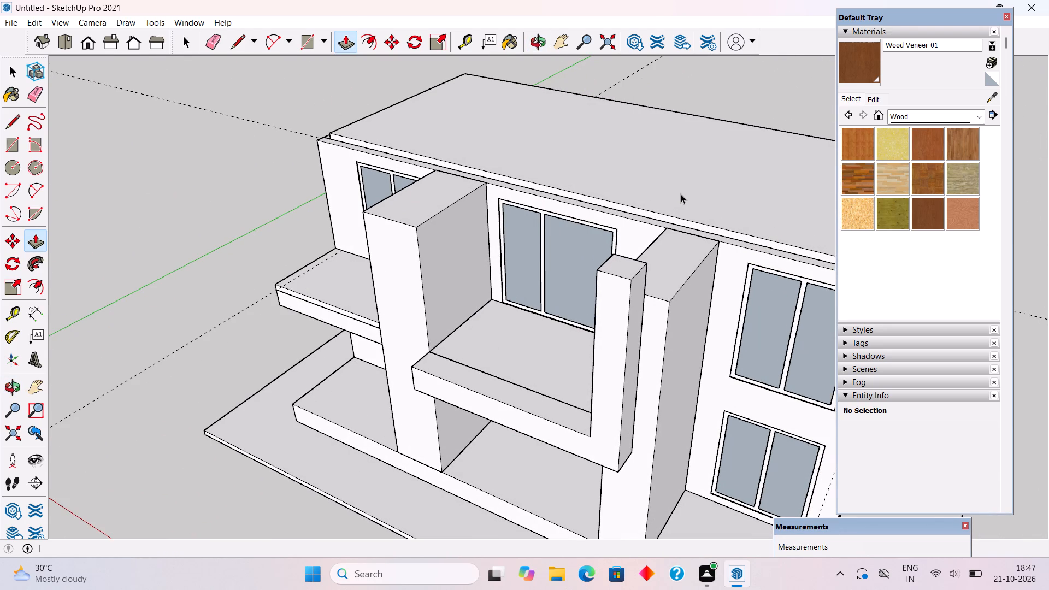
middle_drag(682, 196, 701, 218)
scroll(701, 218, down, 1)
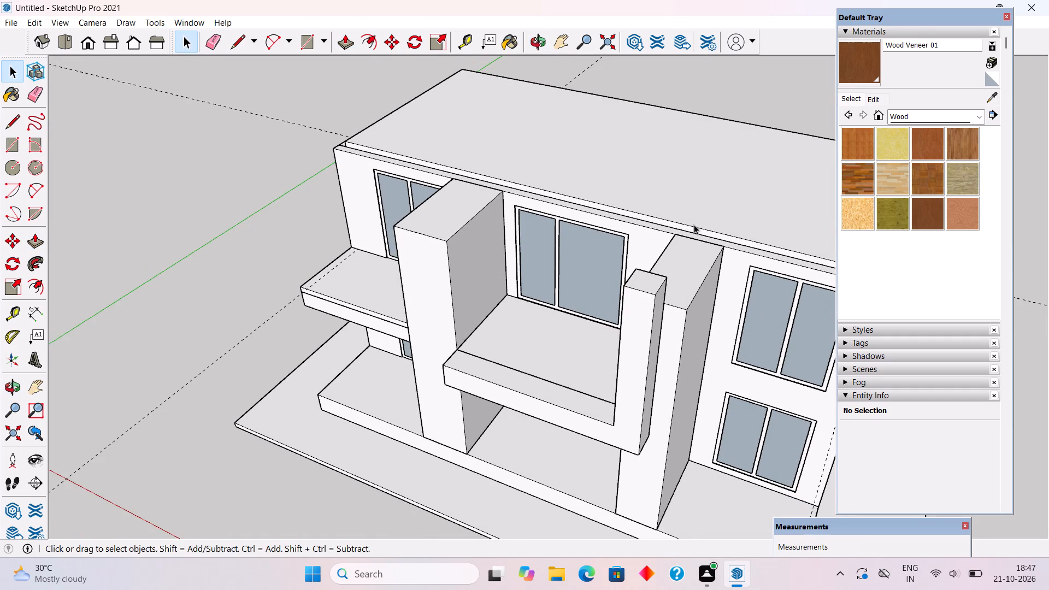
middle_drag(692, 234, 677, 289)
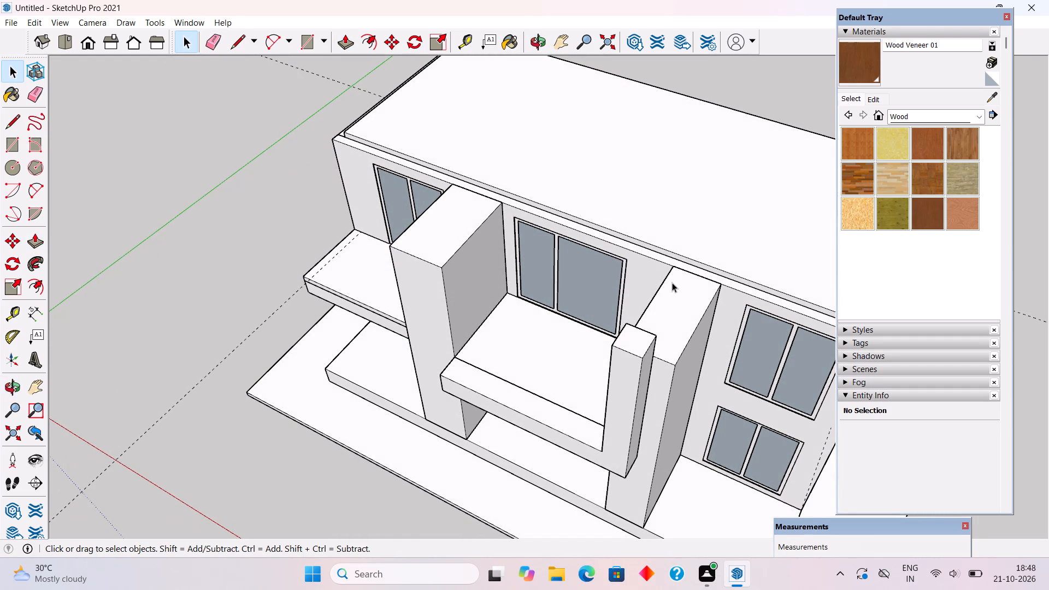
Draw a 45' by 9" rectangle along the roof's front strip, from one end of the facade to the other.
middle_drag(672, 288, 680, 325)
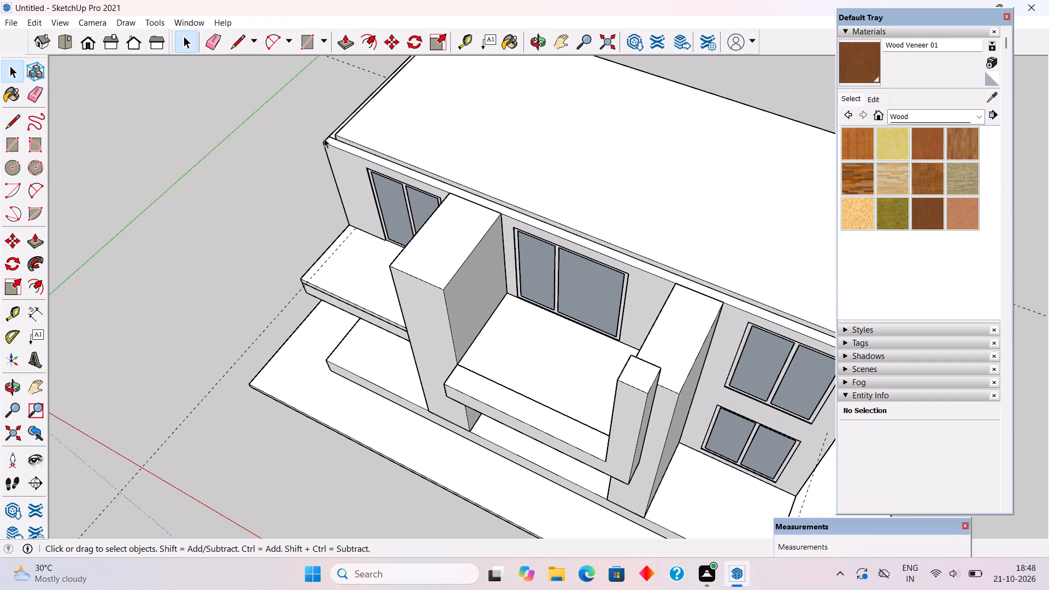
key(r)
scroll(312, 134, up, 8)
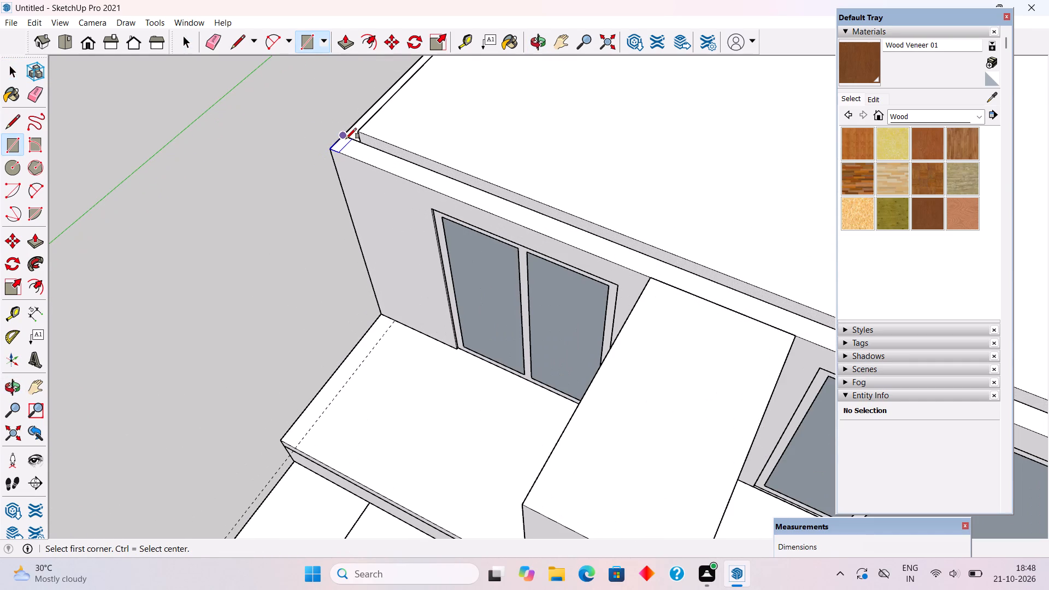
click(346, 139)
scroll(344, 138, down, 14)
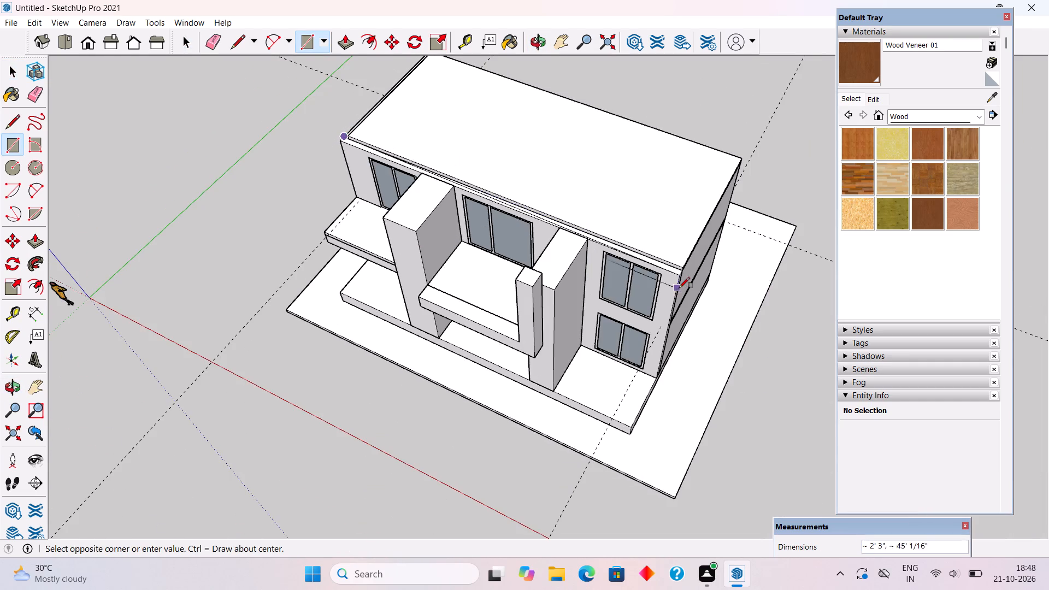
scroll(682, 287, up, 9)
click(675, 265)
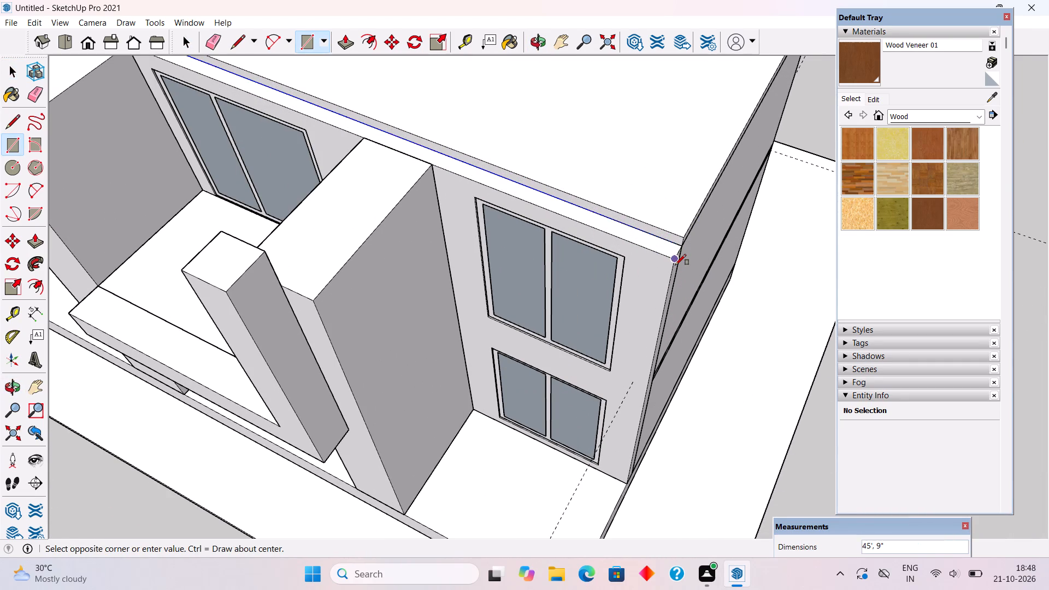
Extrude the front roof strip up 3' as a parapet.
key(p)
click(658, 242)
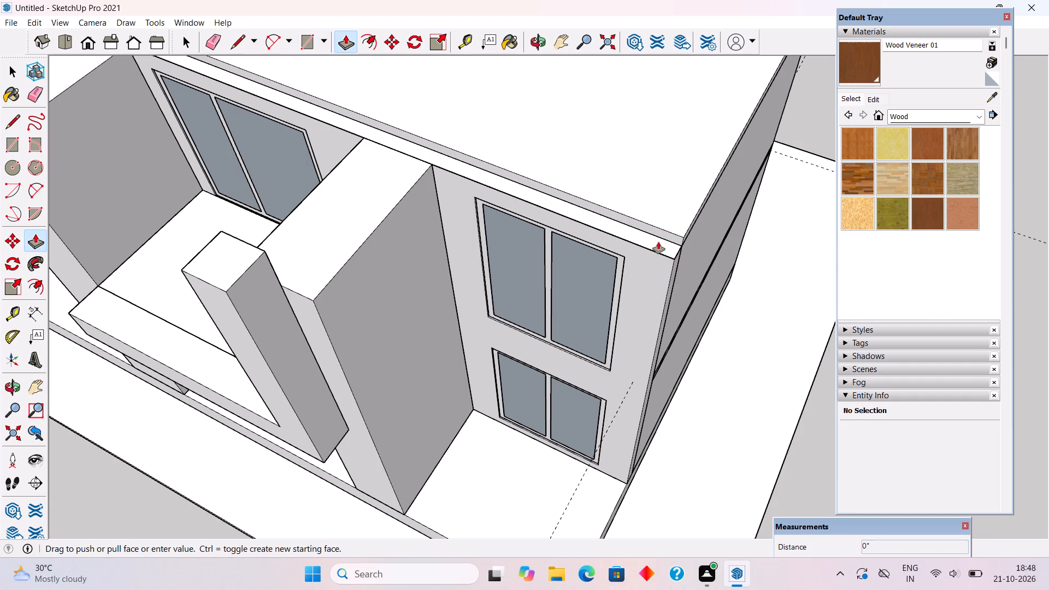
text(3')
key(Return)
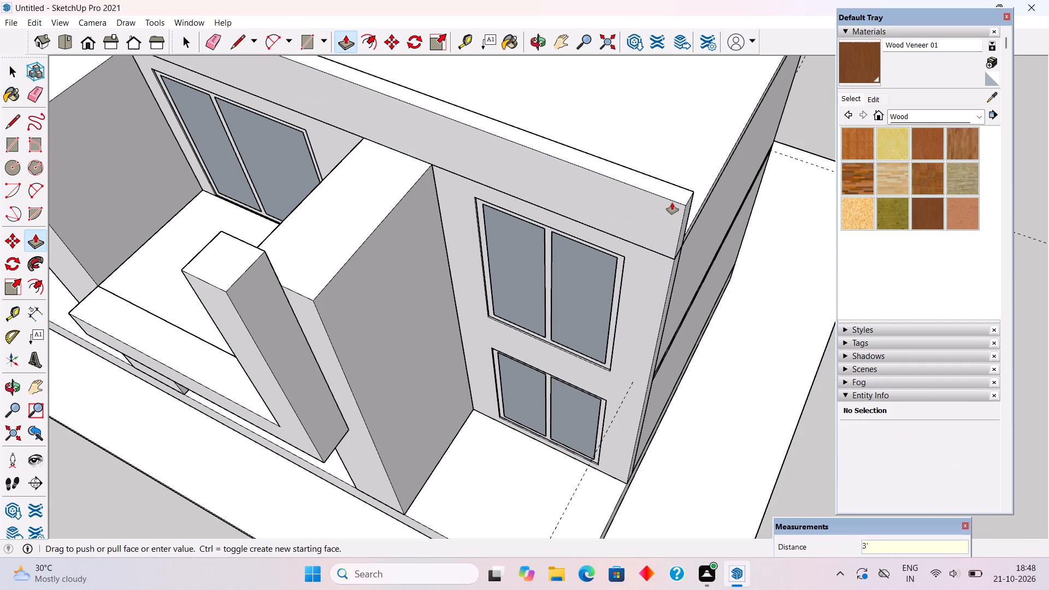
Raise the parapet's top face by a further 2'.
scroll(674, 215, down, 4)
scroll(520, 214, down, 4)
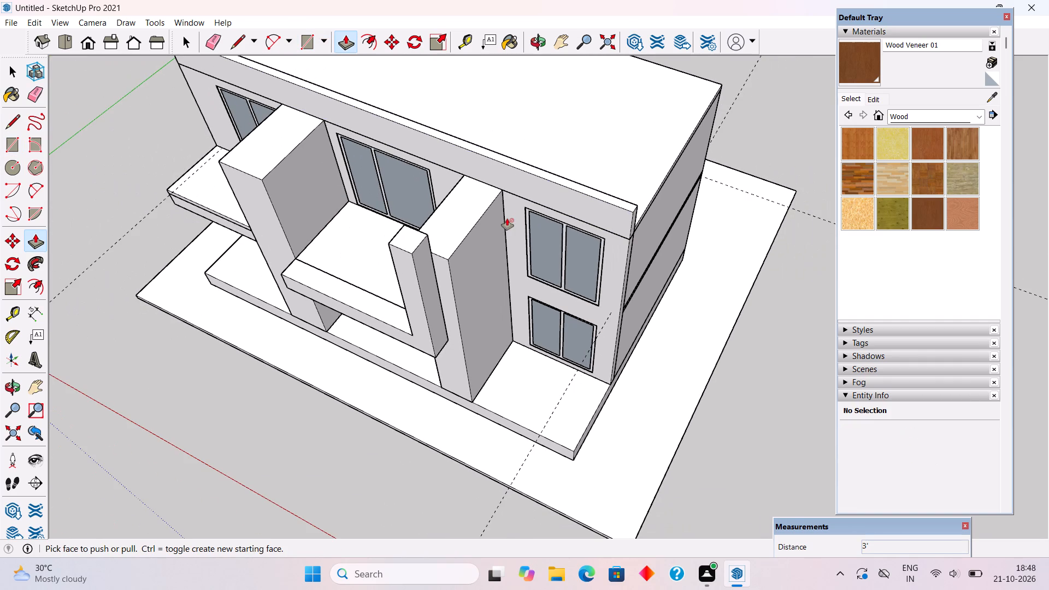
middle_drag(490, 161, 690, 72)
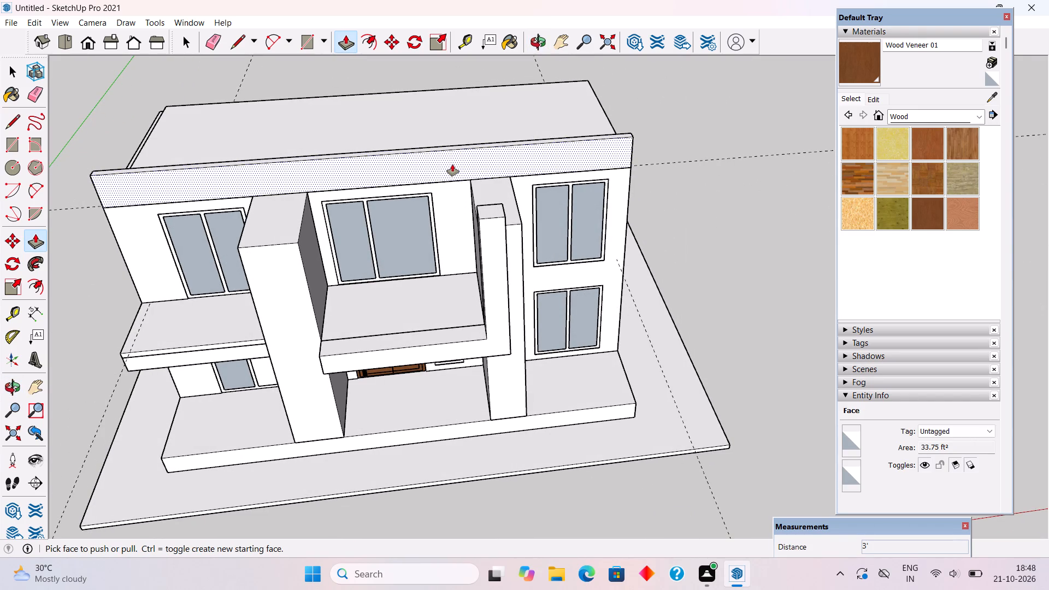
scroll(452, 167, up, 1)
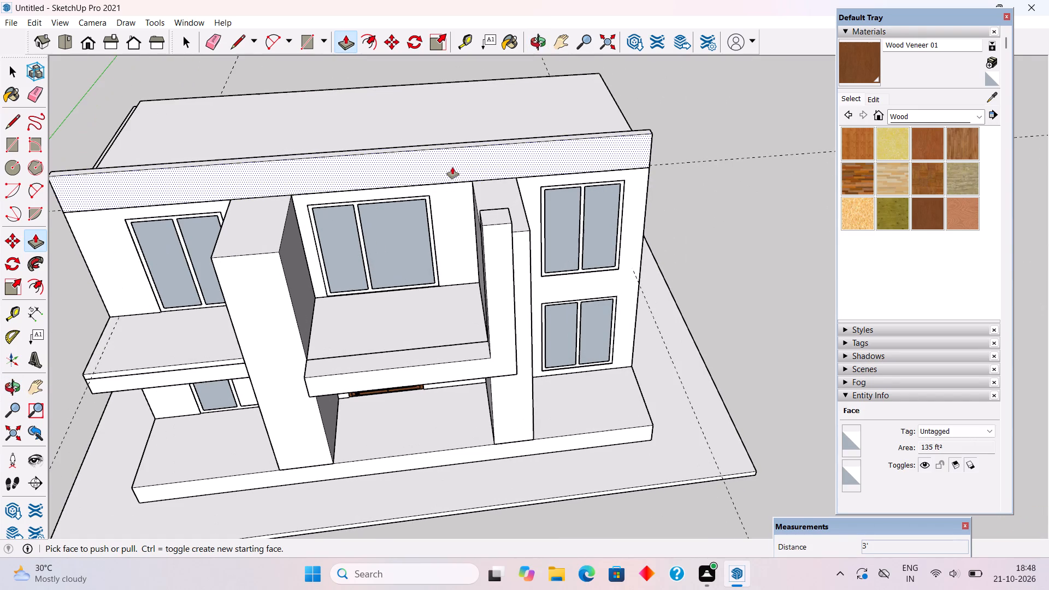
click(467, 141)
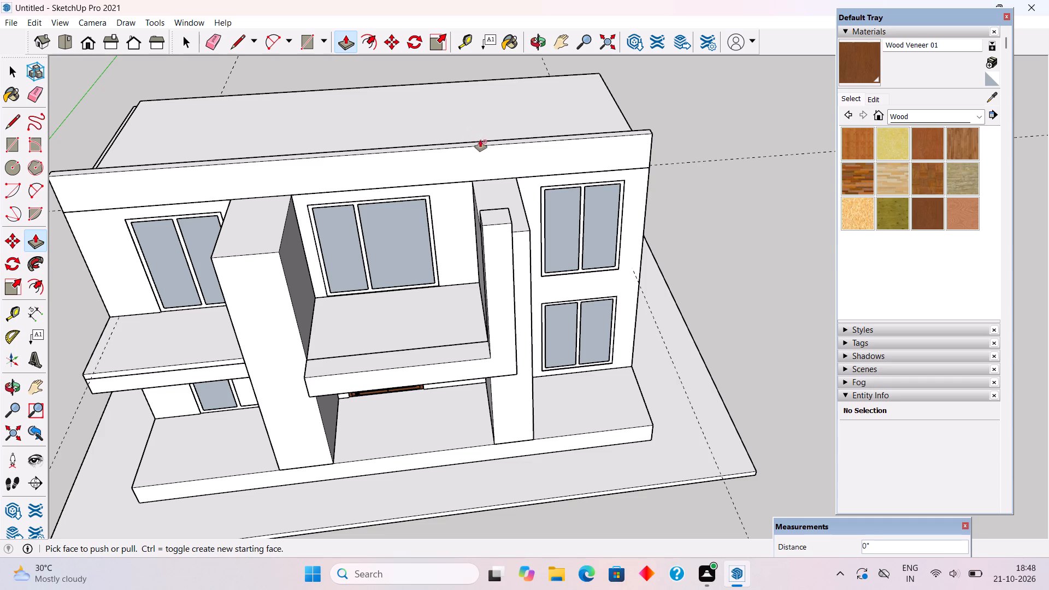
click(483, 143)
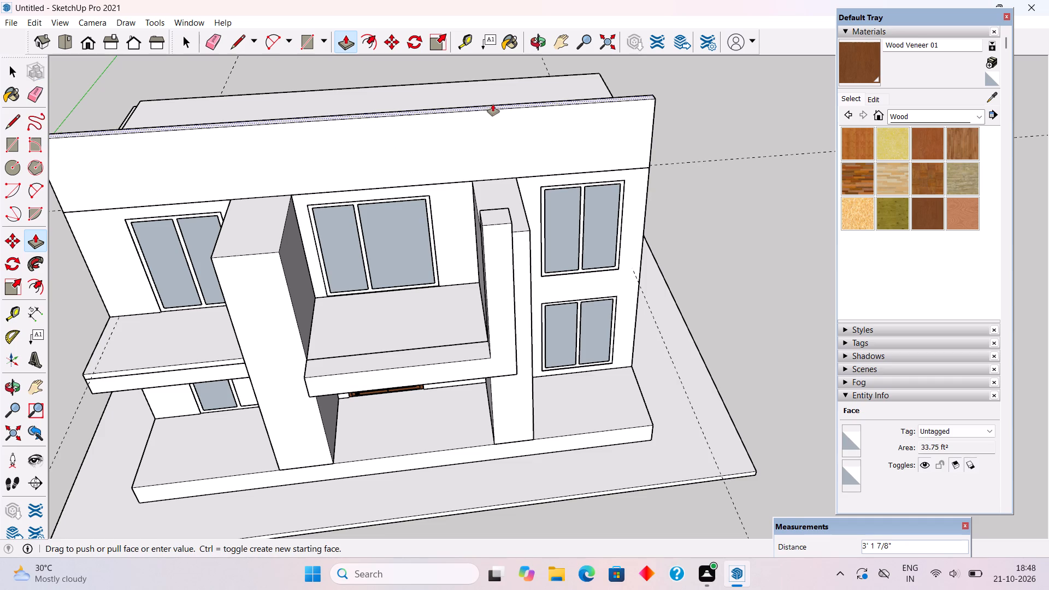
text(2')
key(Return)
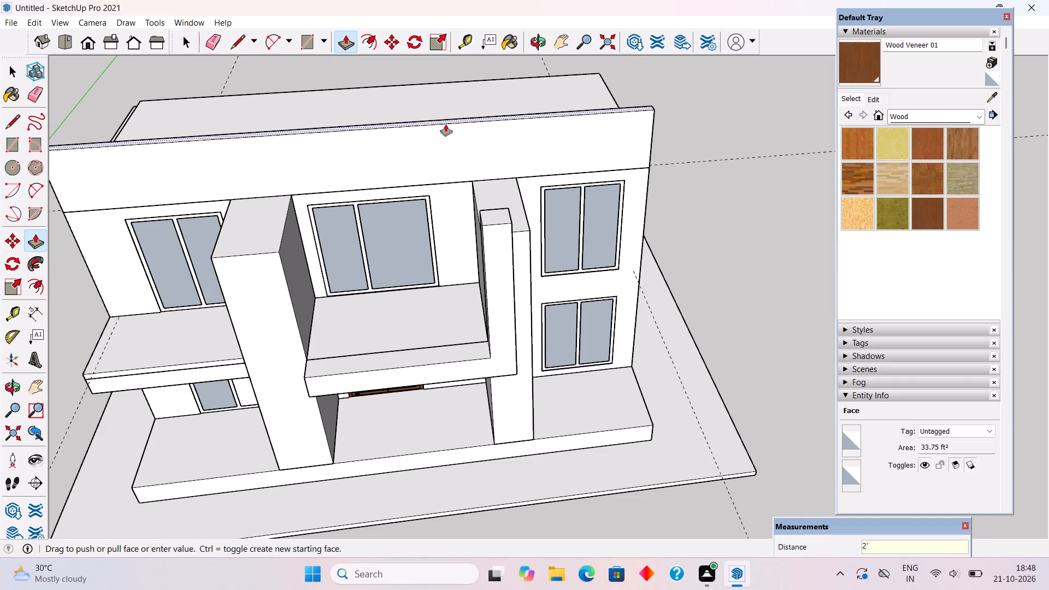
key(space)
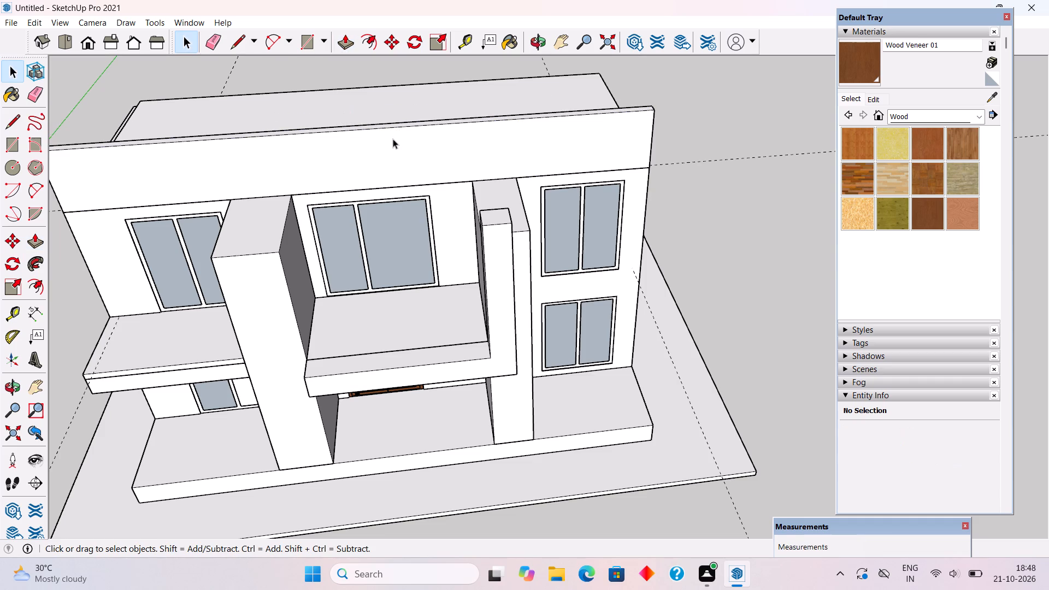
Place a vertical guide parallel to the facade's left edge, in line with the right-hand column's outer edge.
key(t)
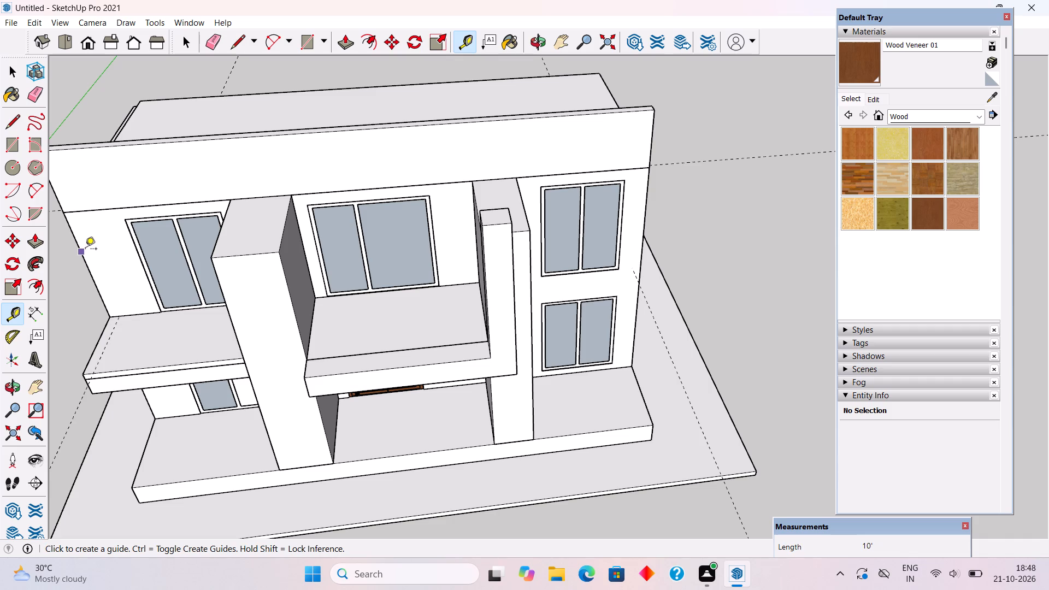
click(85, 250)
click(517, 175)
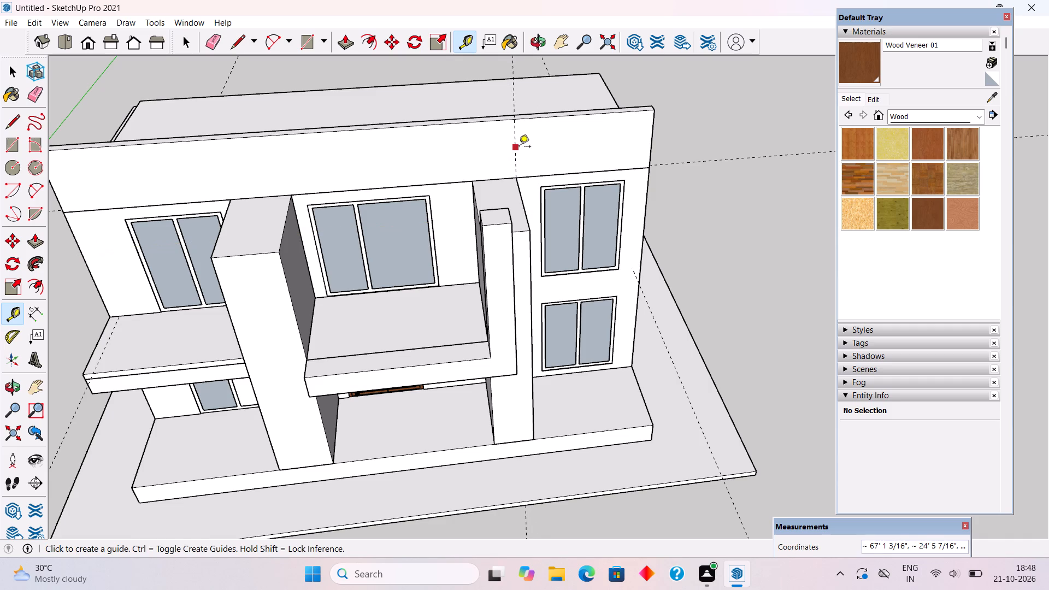
Draw a 34' by 5' rectangle on the parapet's front face, from its left end to the vertical guide.
scroll(519, 147, down, 4)
key(r)
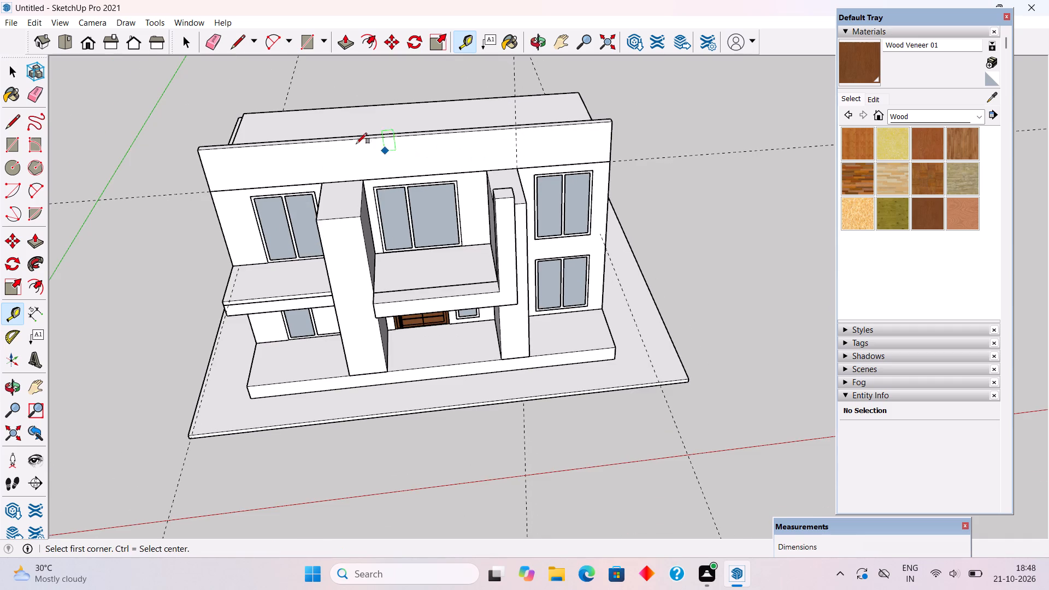
scroll(149, 159, up, 5)
middle_drag(372, 211, 374, 161)
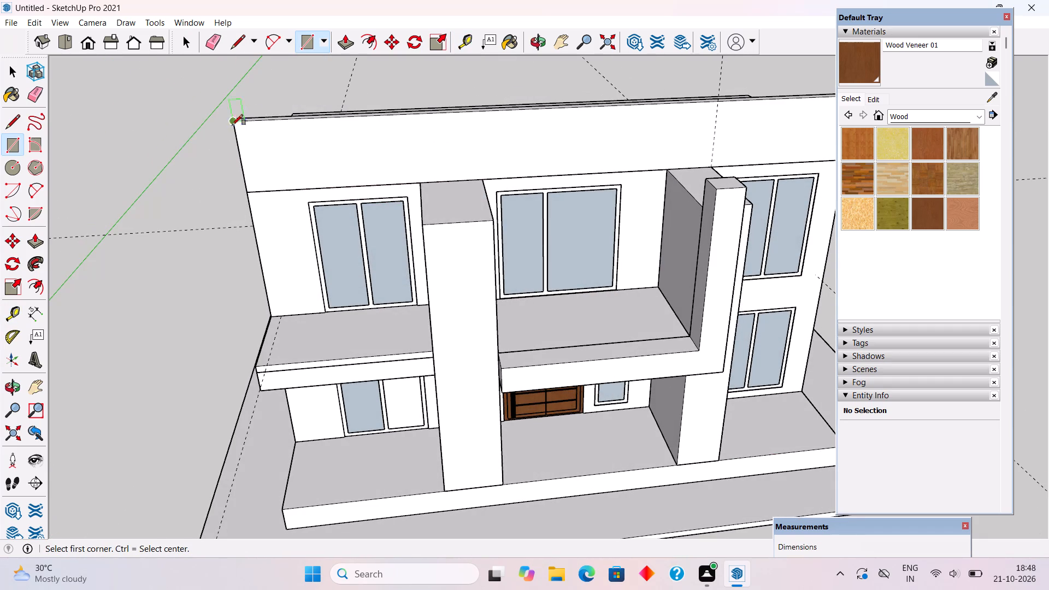
click(233, 126)
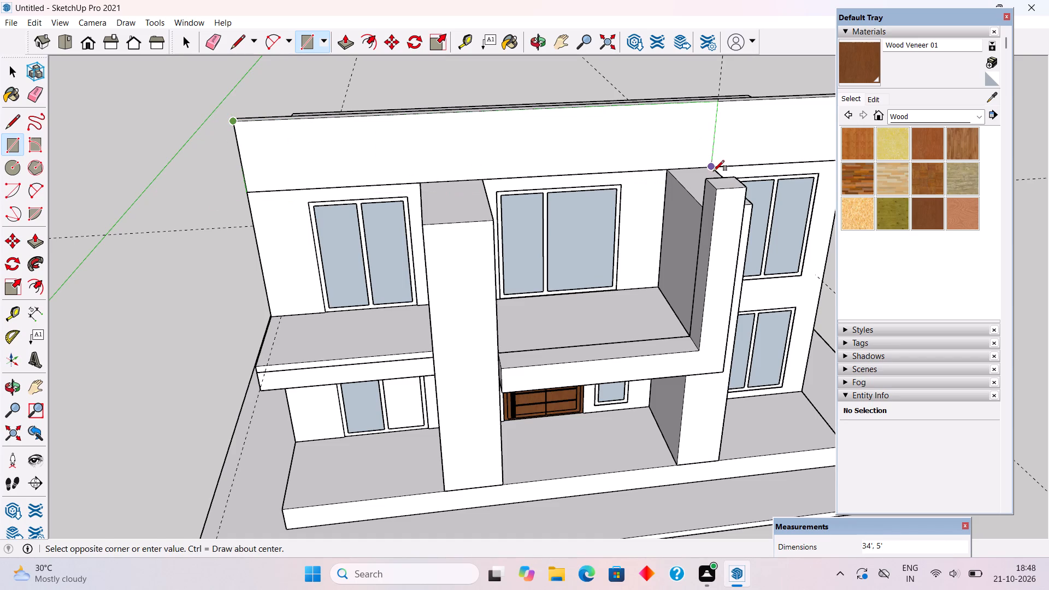
click(714, 171)
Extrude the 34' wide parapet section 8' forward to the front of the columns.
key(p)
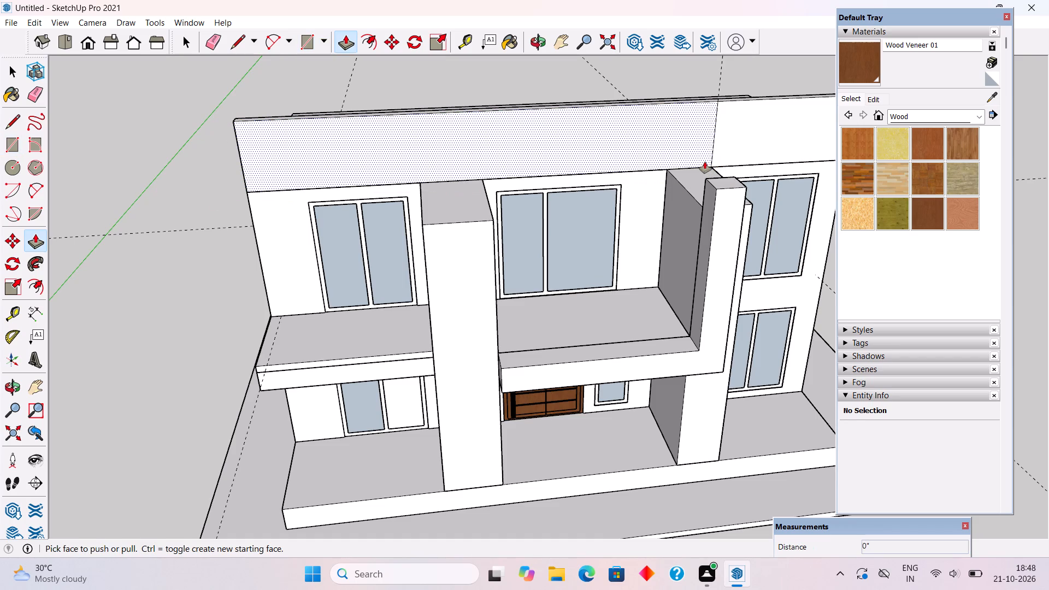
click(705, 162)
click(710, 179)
Examine the projecting parapet section against the columns and the L-shaped beam from the front, side and above.
middle_drag(712, 217, 712, 216)
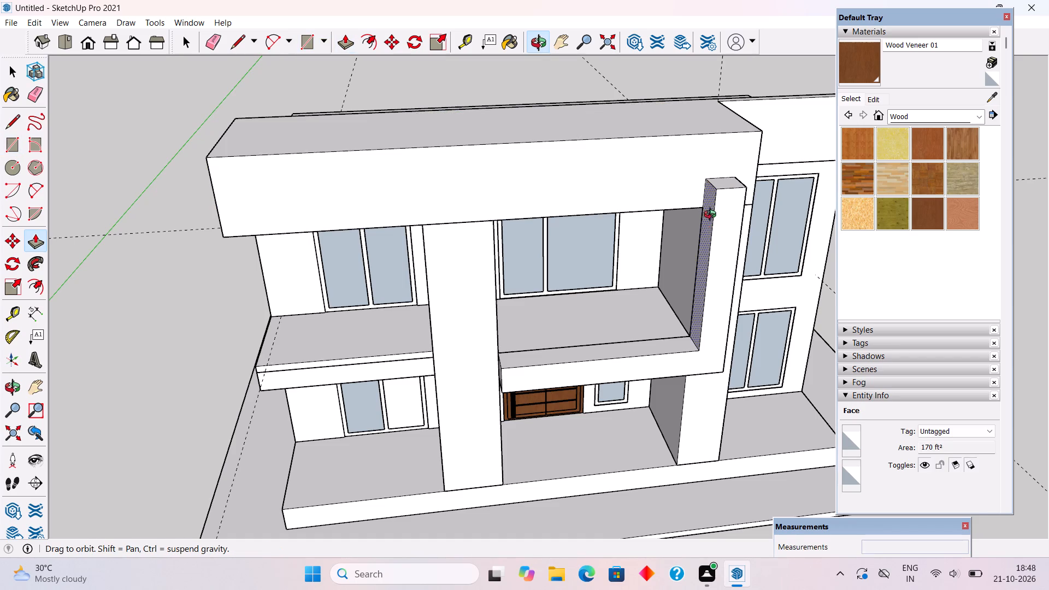
middle_drag(712, 216, 660, 180)
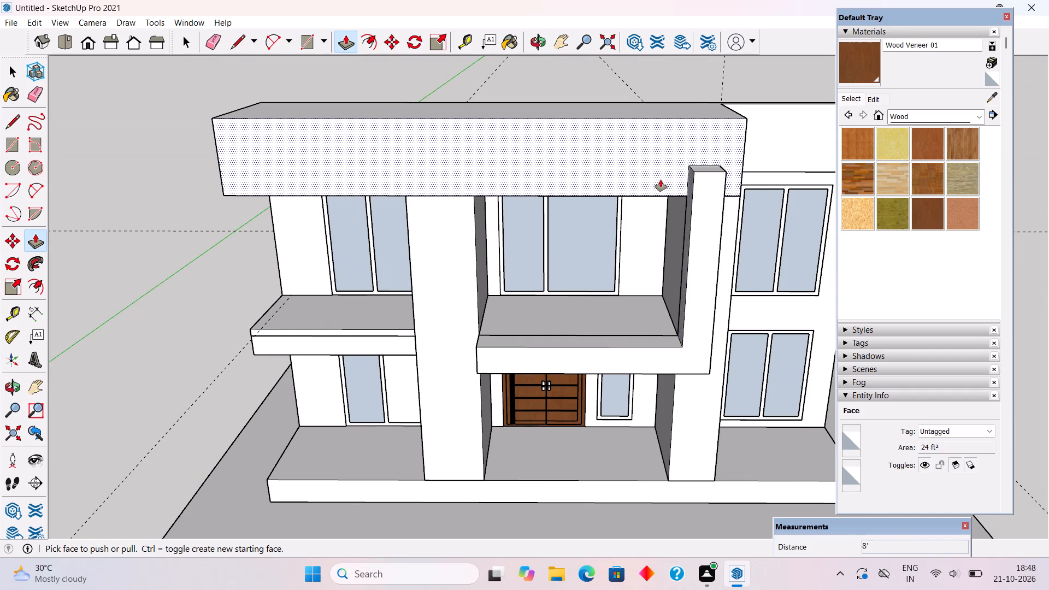
middle_drag(411, 402, 564, 363)
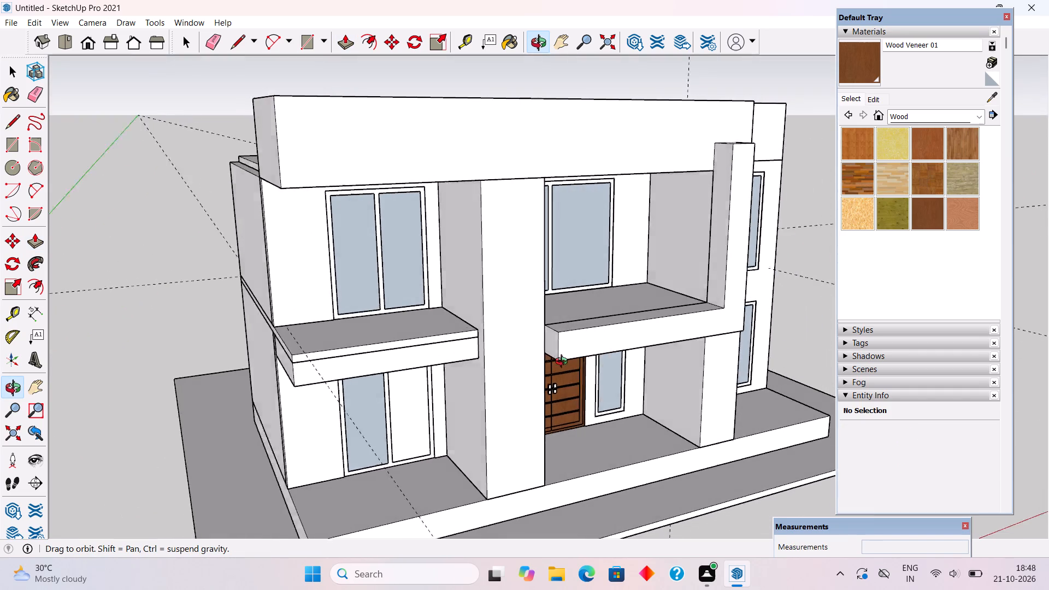
middle_drag(564, 363, 725, 424)
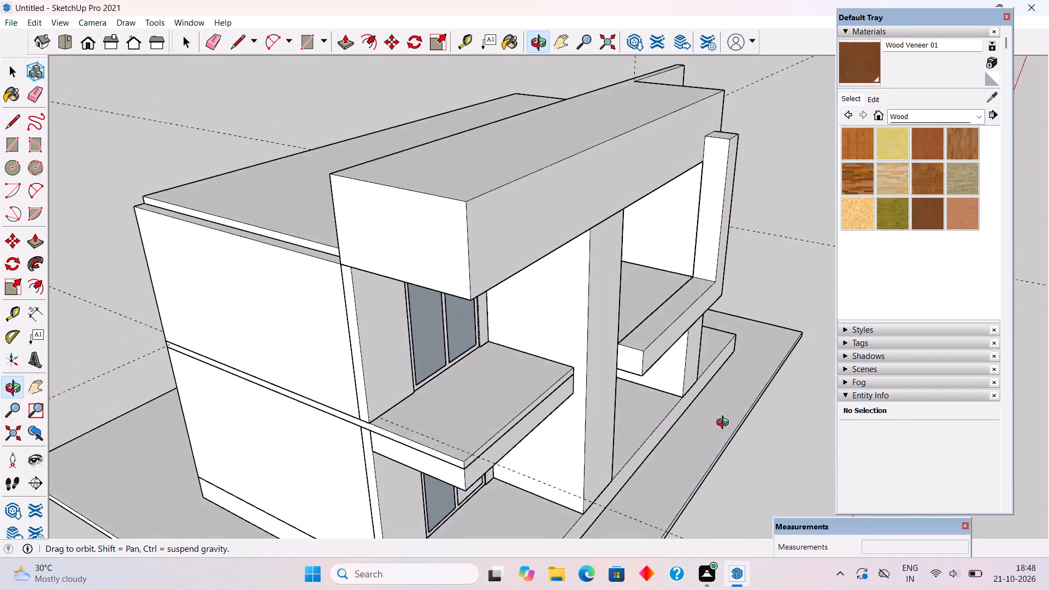
middle_drag(725, 424, 388, 470)
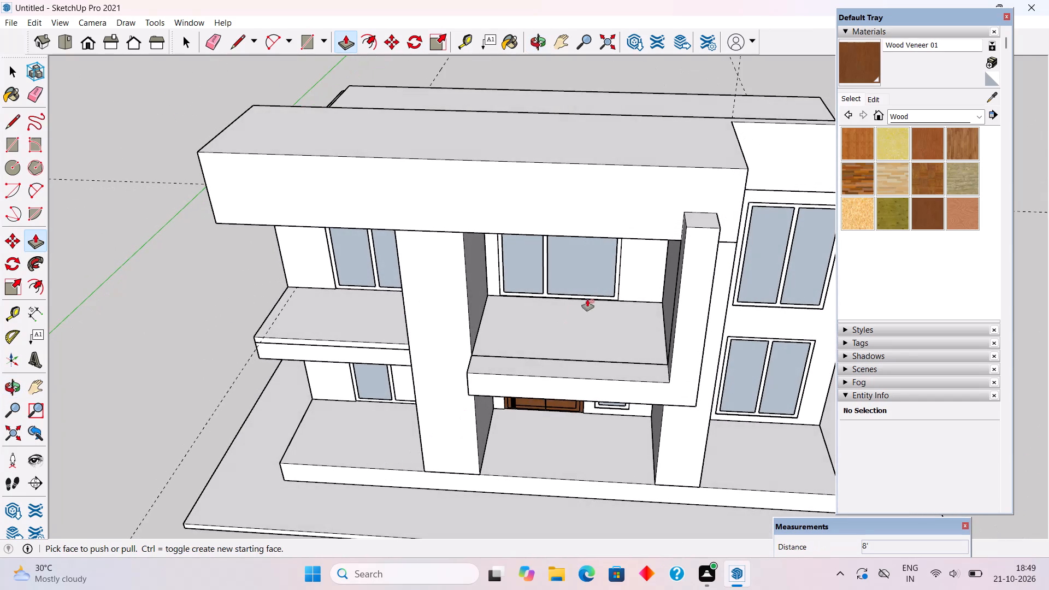
scroll(672, 246, up, 3)
middle_drag(680, 265, 700, 258)
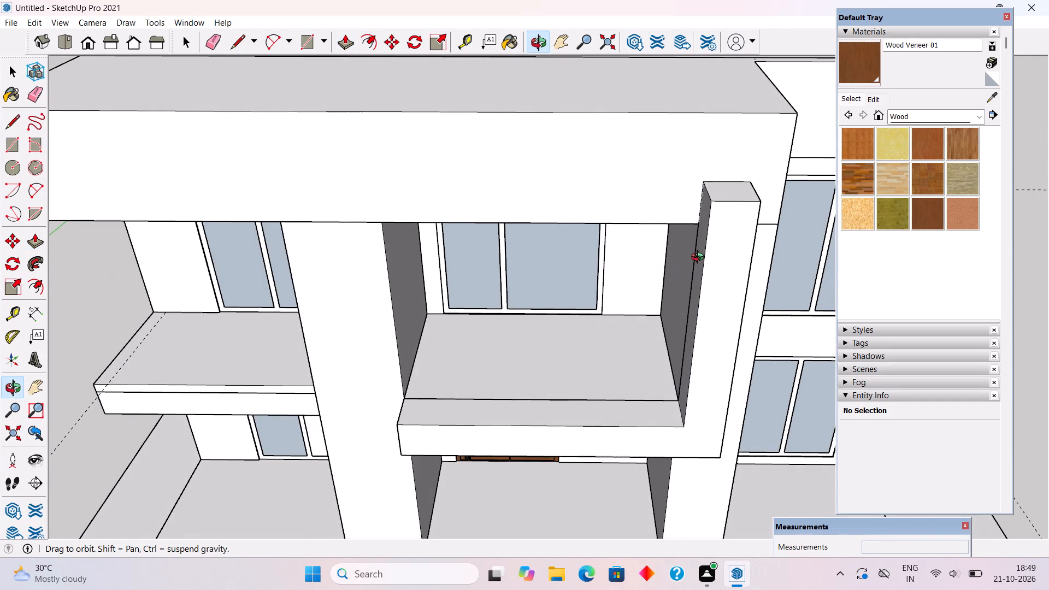
middle_drag(700, 258, 701, 259)
scroll(701, 259, down, 7)
middle_drag(735, 287, 744, 244)
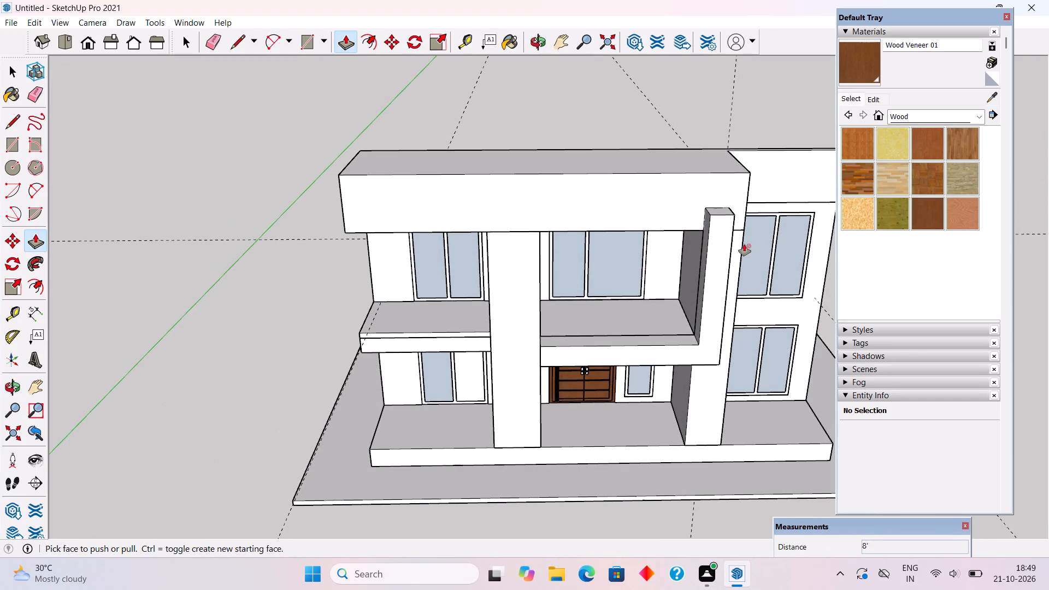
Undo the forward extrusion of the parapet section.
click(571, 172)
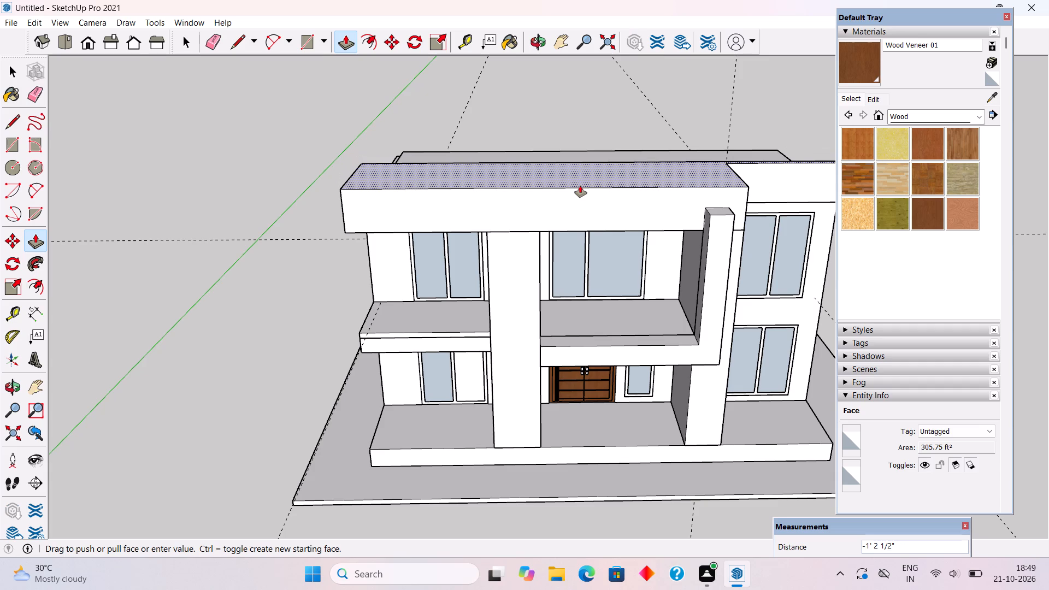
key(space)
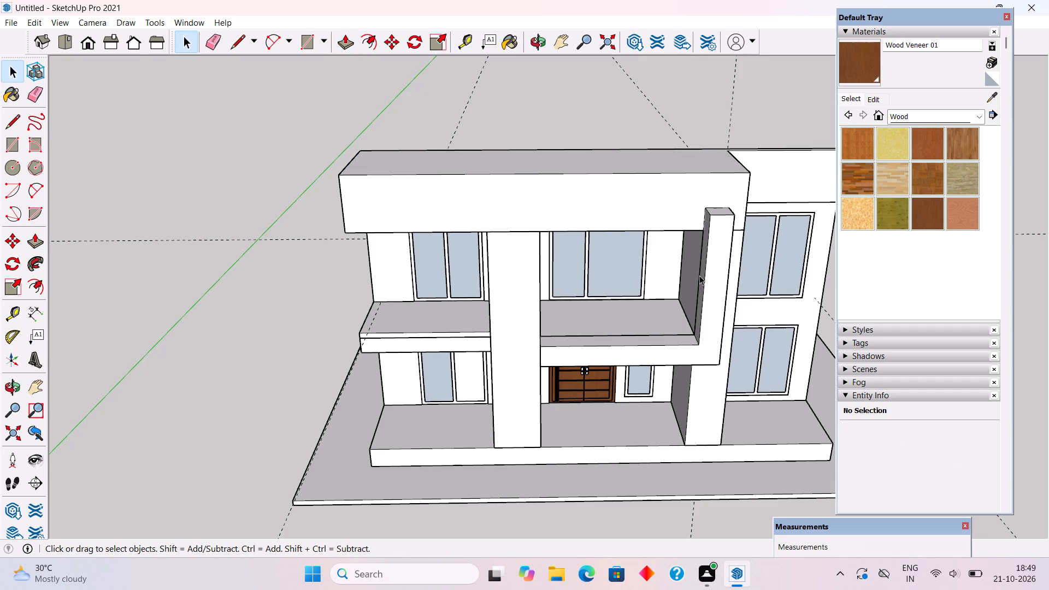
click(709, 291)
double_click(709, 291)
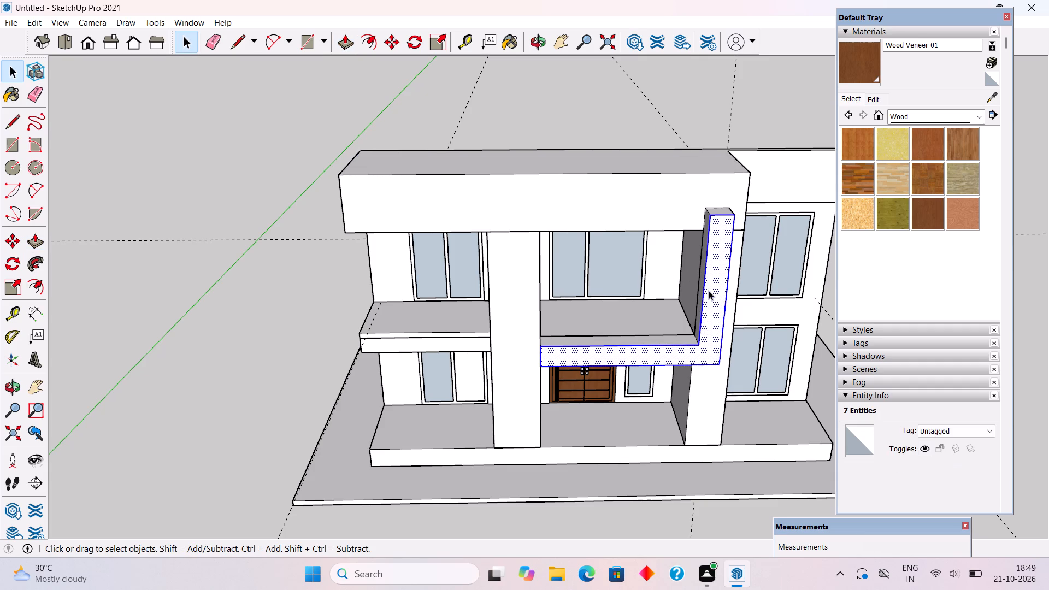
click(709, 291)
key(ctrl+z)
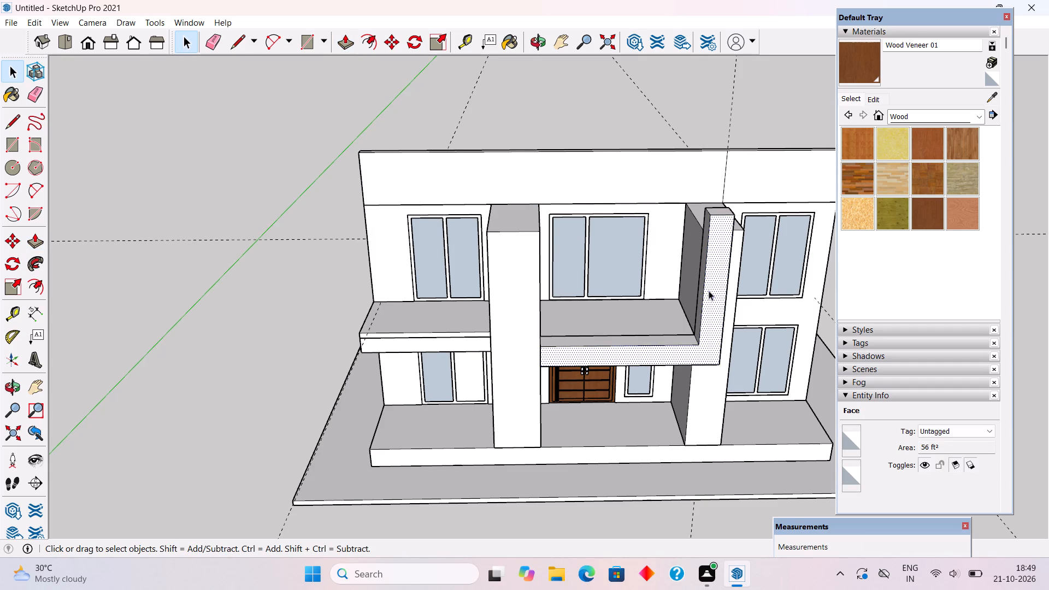
Make a group of the connected L-shaped beam and upright in front of the entrance bay.
triple_click(709, 291)
click(709, 291)
right_click(709, 290)
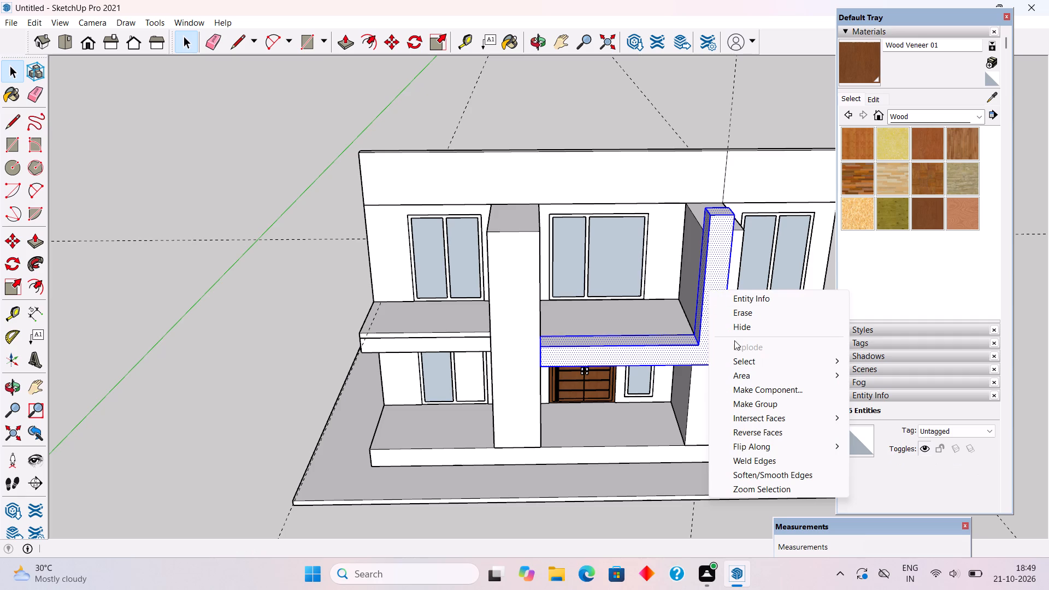
click(786, 400)
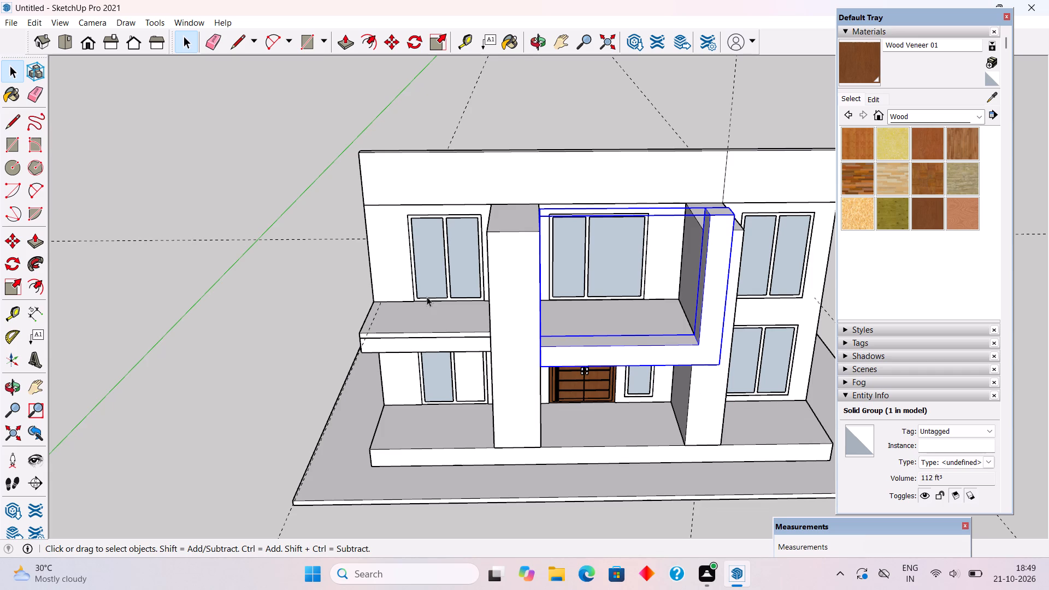
click(242, 202)
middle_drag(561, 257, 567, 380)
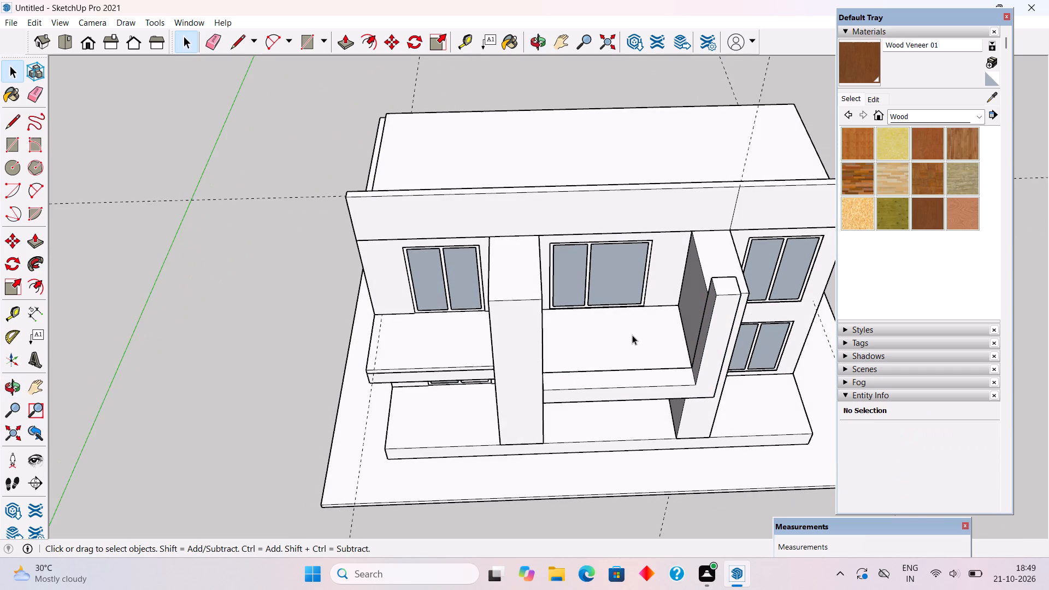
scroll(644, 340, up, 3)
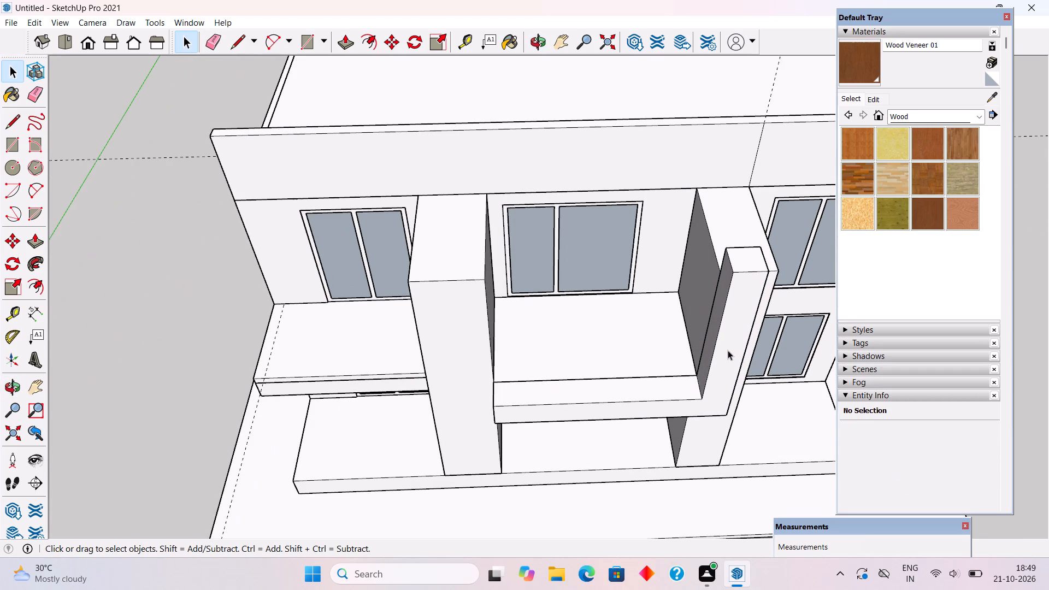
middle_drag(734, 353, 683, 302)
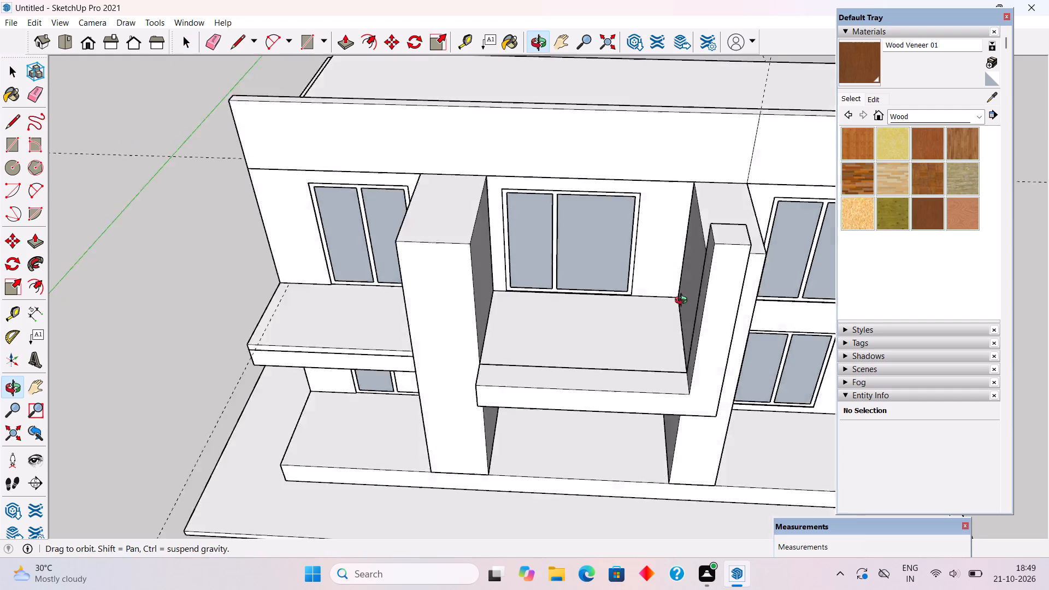
Open the L-shaped beam group and extrude the upright's outer side face outward 6", then another 6".
middle_drag(683, 302, 614, 237)
scroll(663, 298, up, 3)
middle_drag(610, 341, 574, 330)
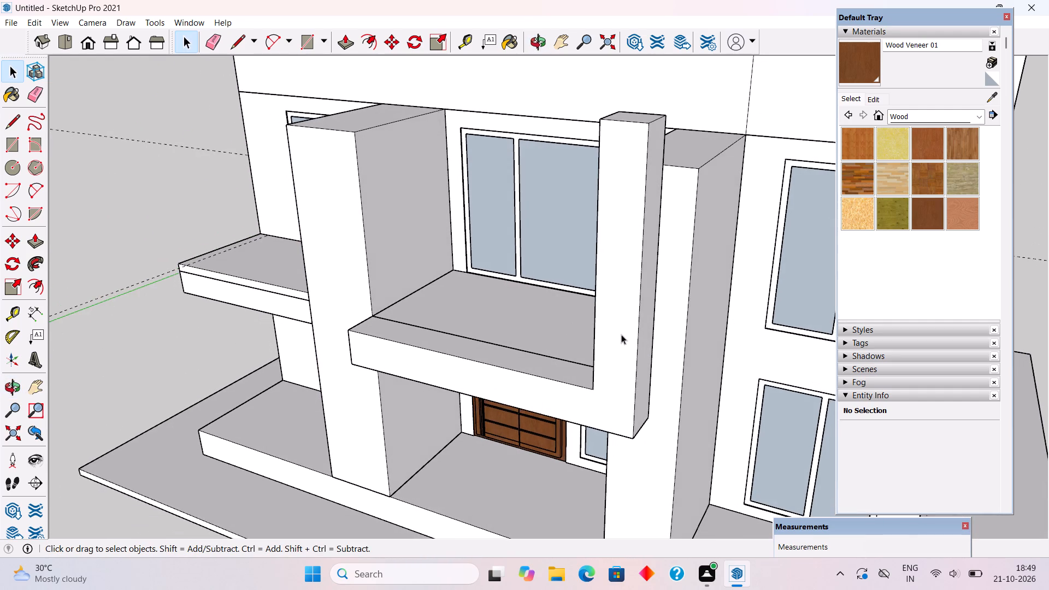
triple_click(621, 334)
scroll(648, 375, up, 3)
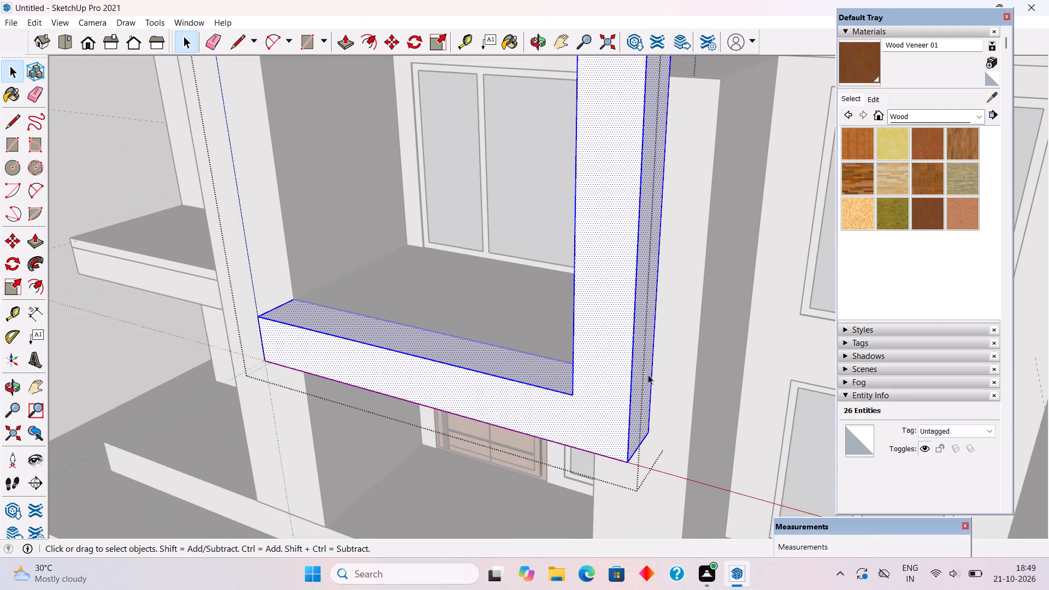
key(p)
click(635, 377)
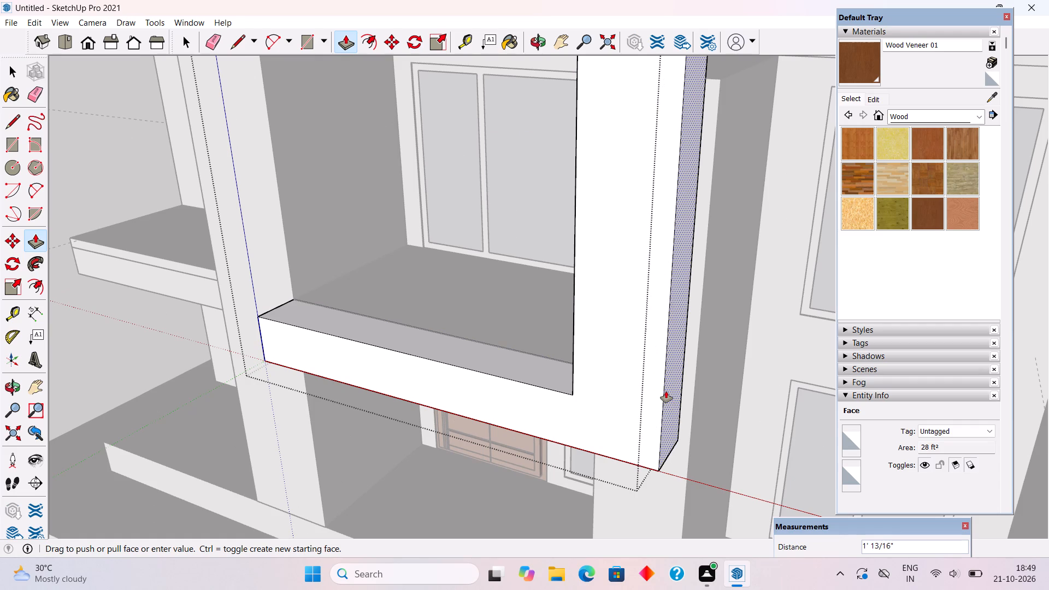
text(6")
key(Return)
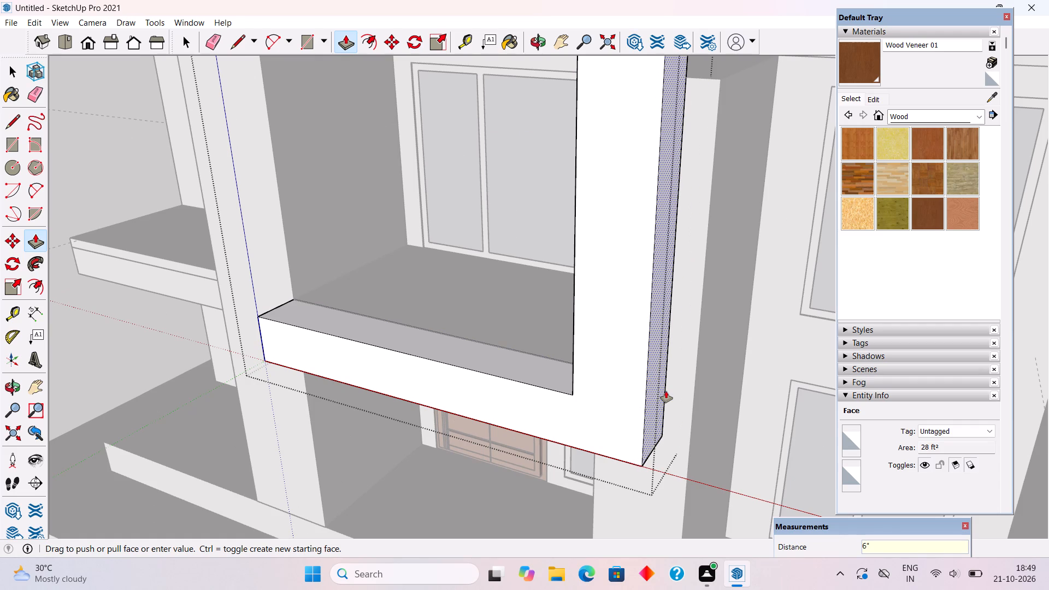
click(666, 391)
click(653, 399)
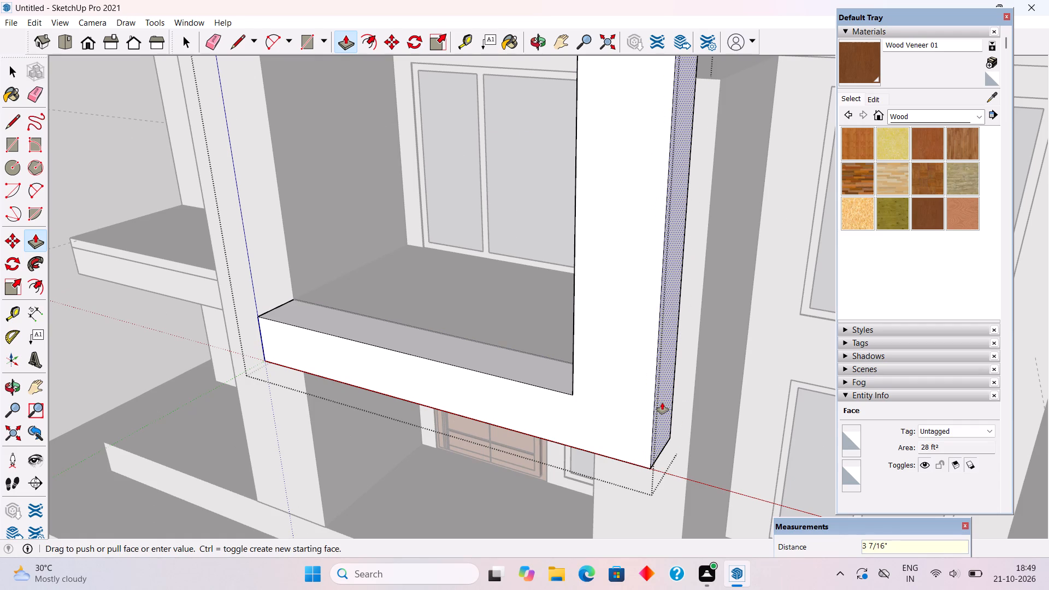
text(6")
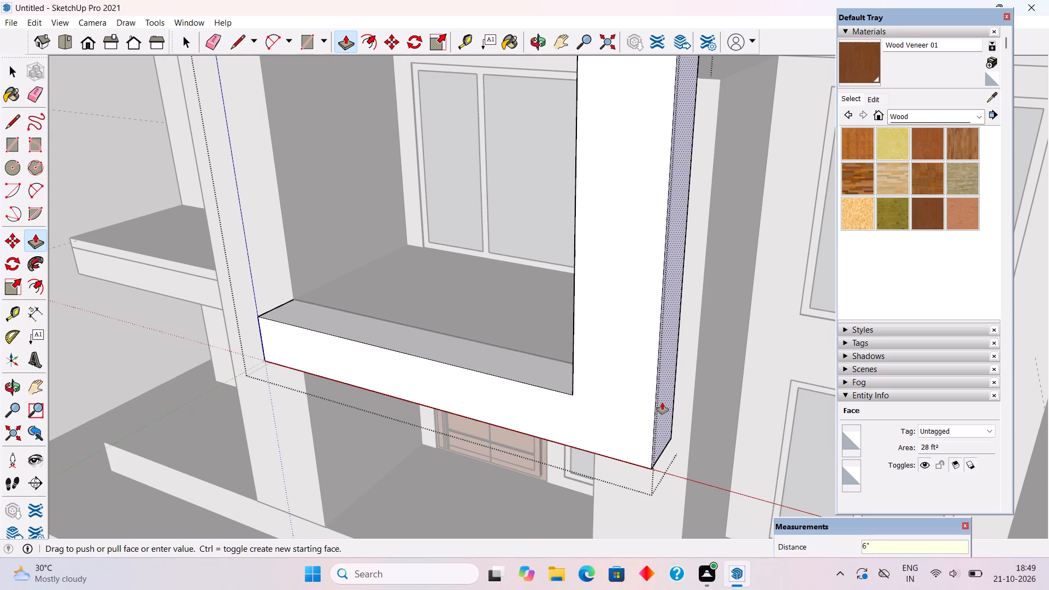
key(Return)
Draw a 2' line across the upright's inner side face, 2' below its top at the column-top level.
scroll(653, 418, down, 4)
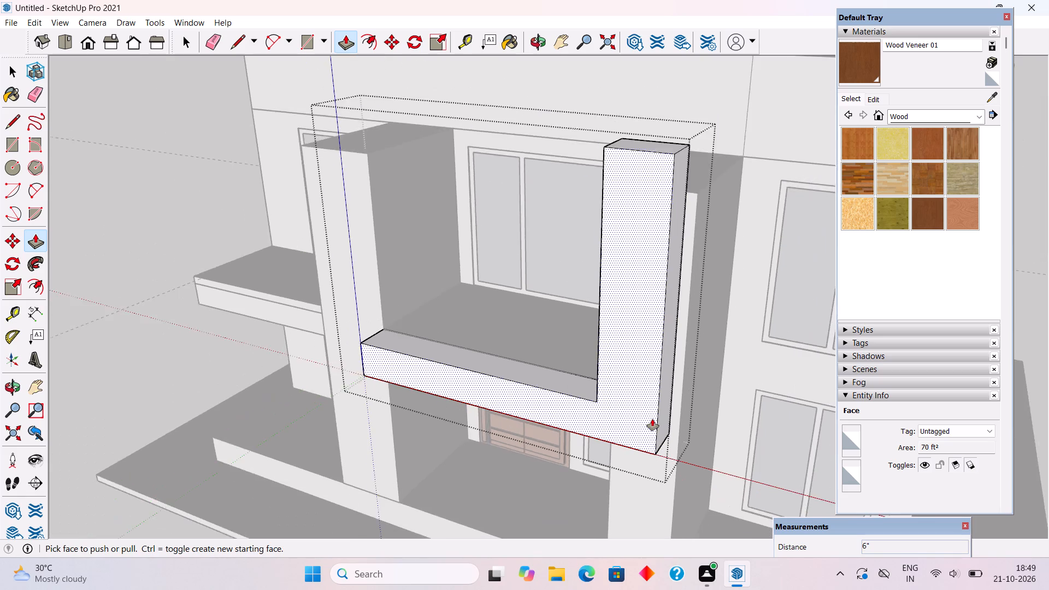
scroll(652, 419, down, 4)
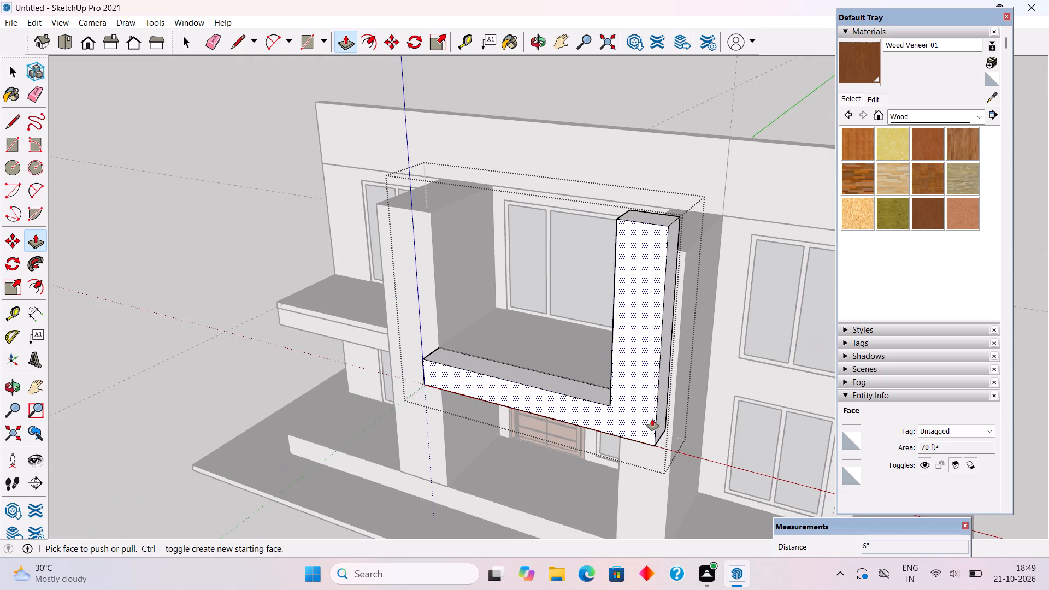
scroll(652, 419, down, 2)
middle_drag(652, 420, 841, 381)
scroll(567, 243, up, 5)
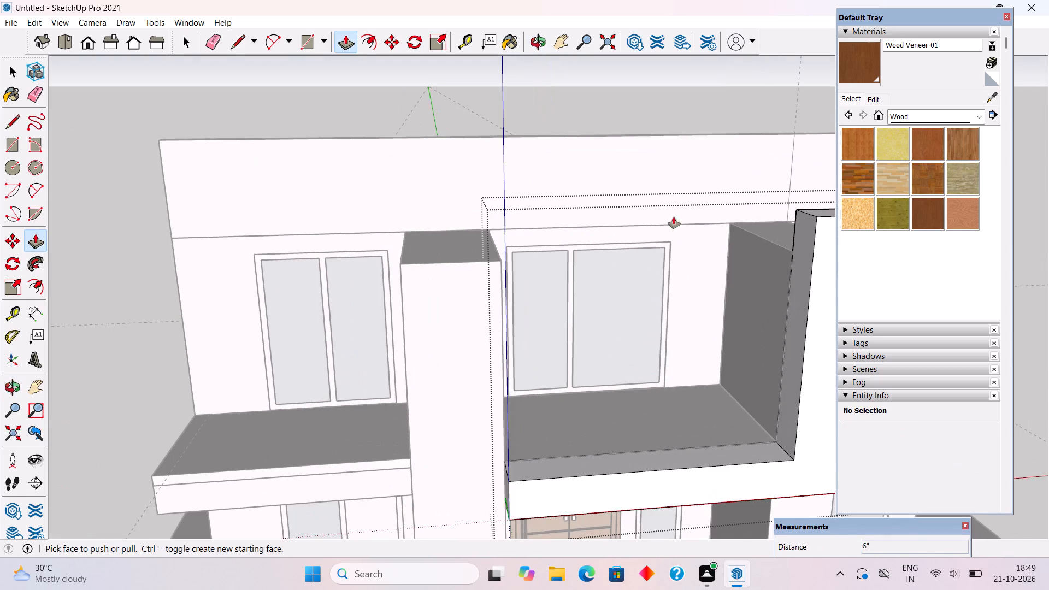
scroll(754, 310, down, 3)
middle_drag(704, 334, 804, 371)
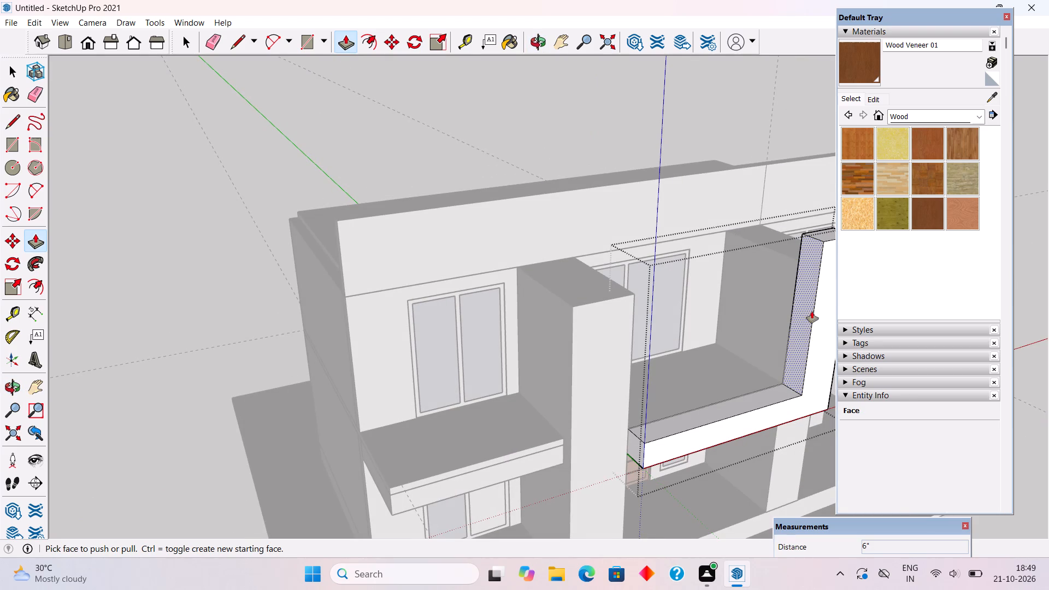
key(l)
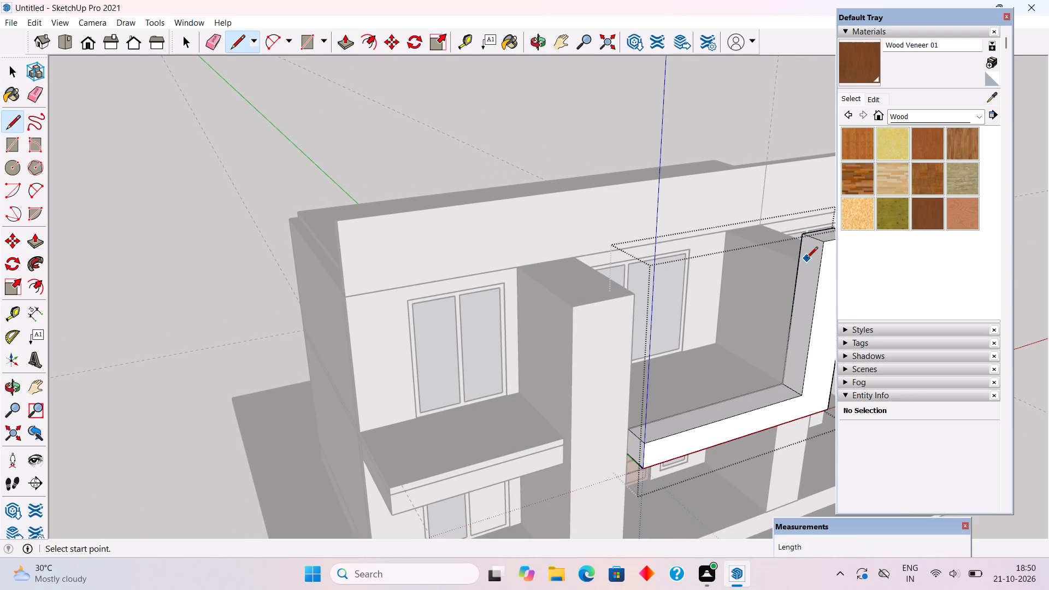
scroll(591, 354, down, 6)
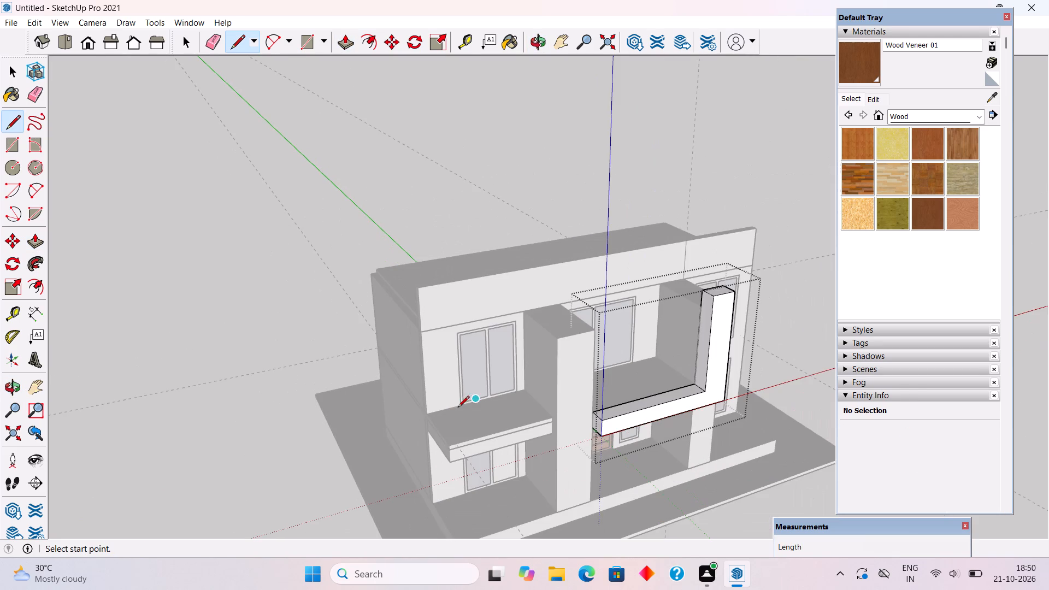
scroll(740, 317, up, 12)
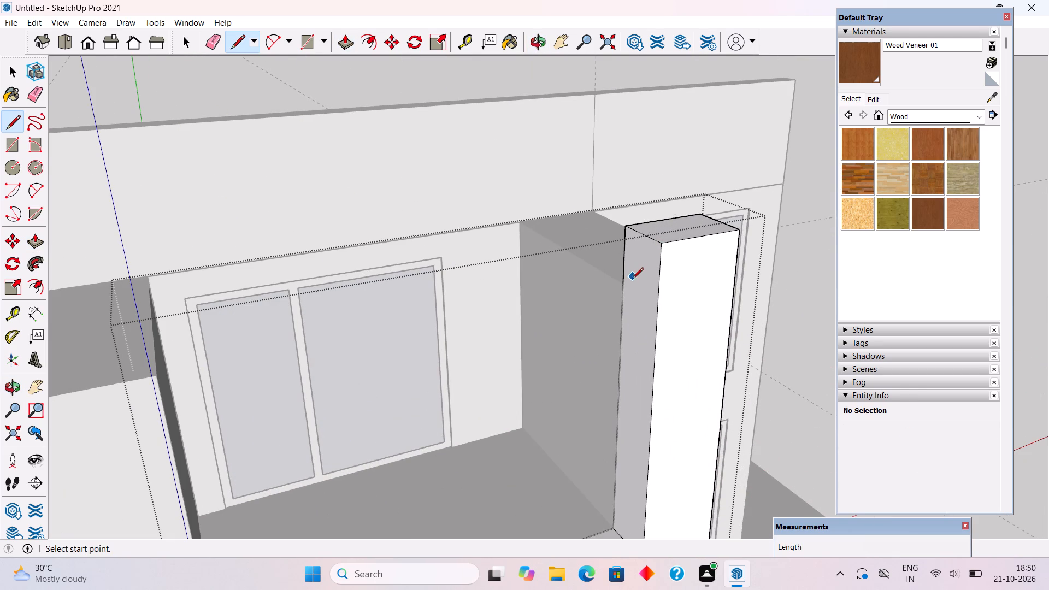
click(622, 283)
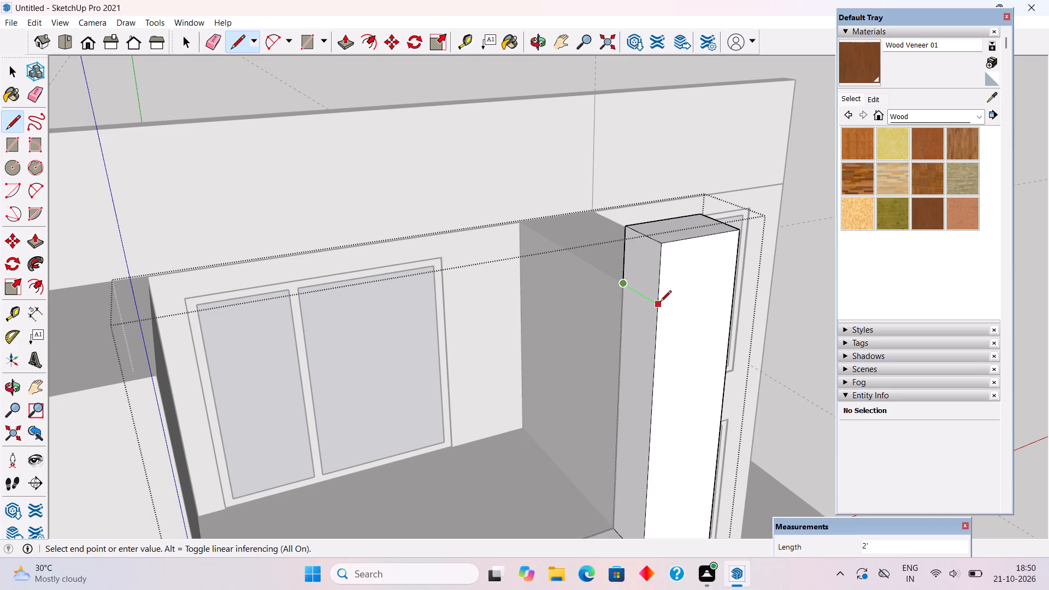
click(660, 303)
Extrude the square face above the line 14' across the entrance bay to form the frame's top beam.
key(p)
click(657, 299)
scroll(423, 291, down, 4)
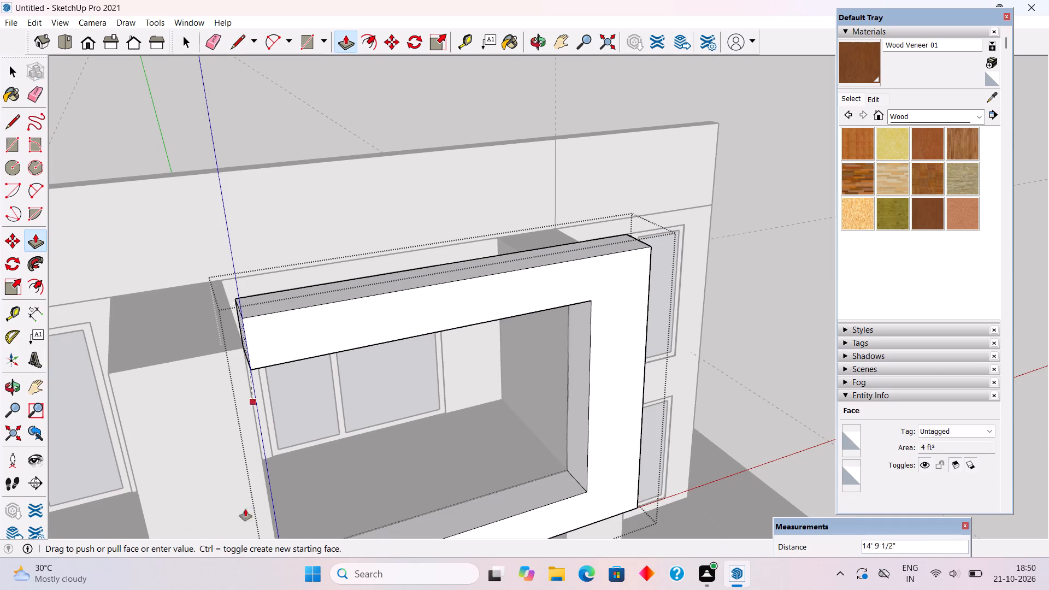
click(263, 465)
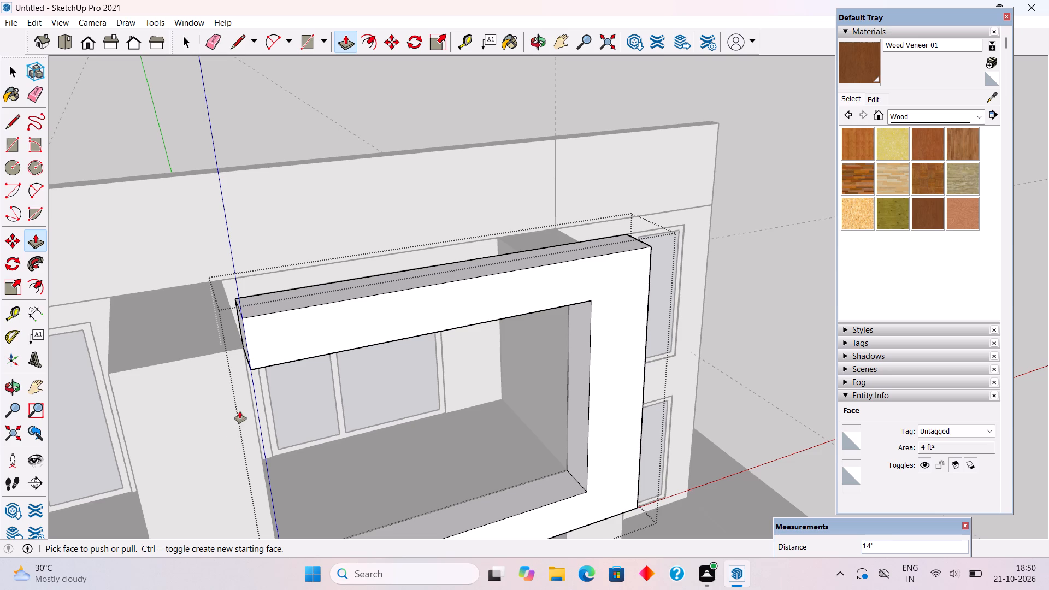
Extend the free end of the top beam outward by 6", then another 6".
middle_drag(238, 403, 372, 388)
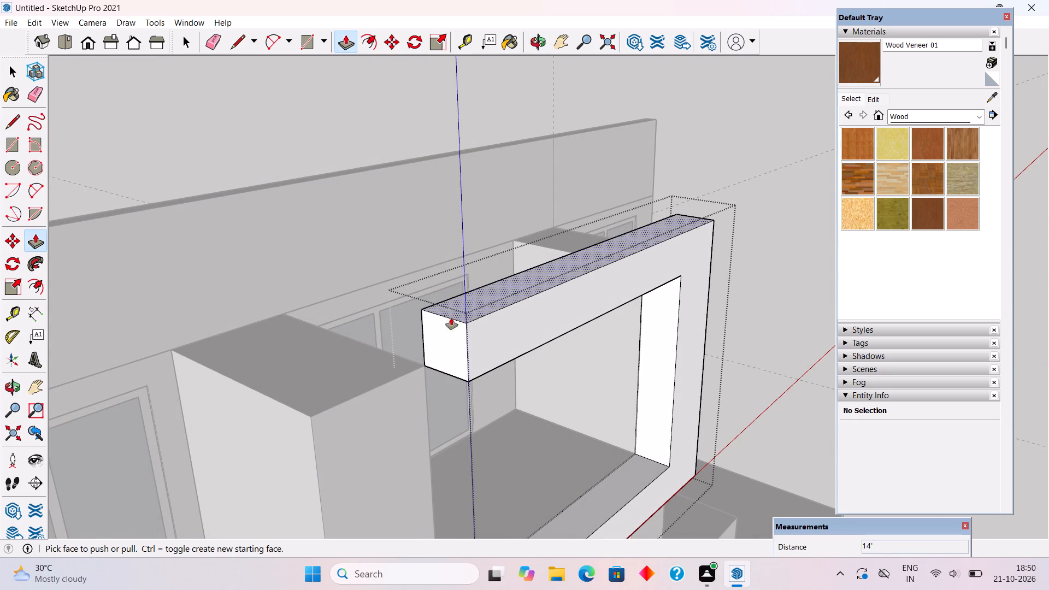
click(445, 343)
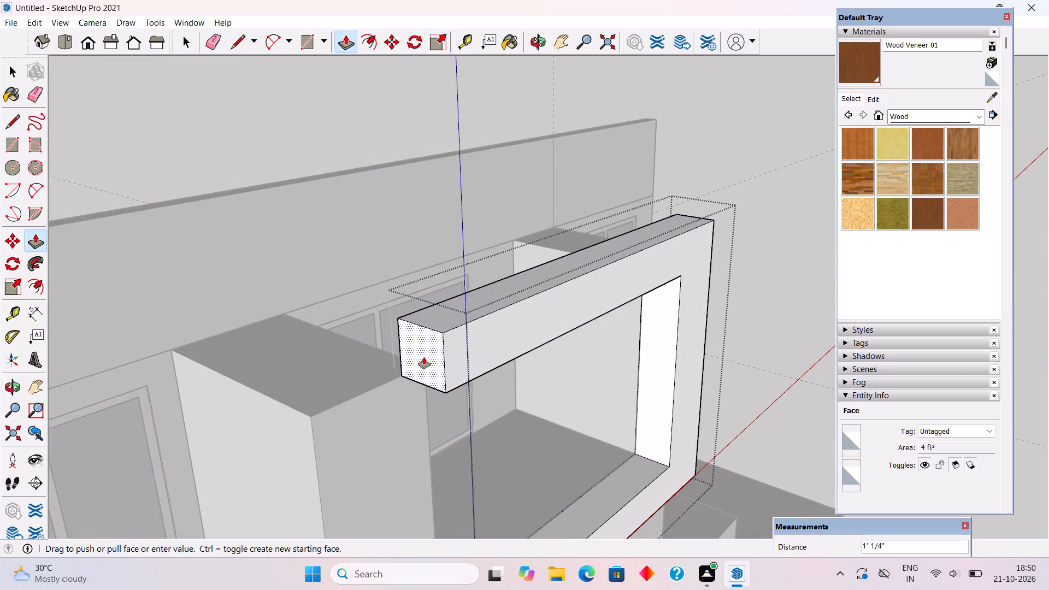
text(6")
key(Return)
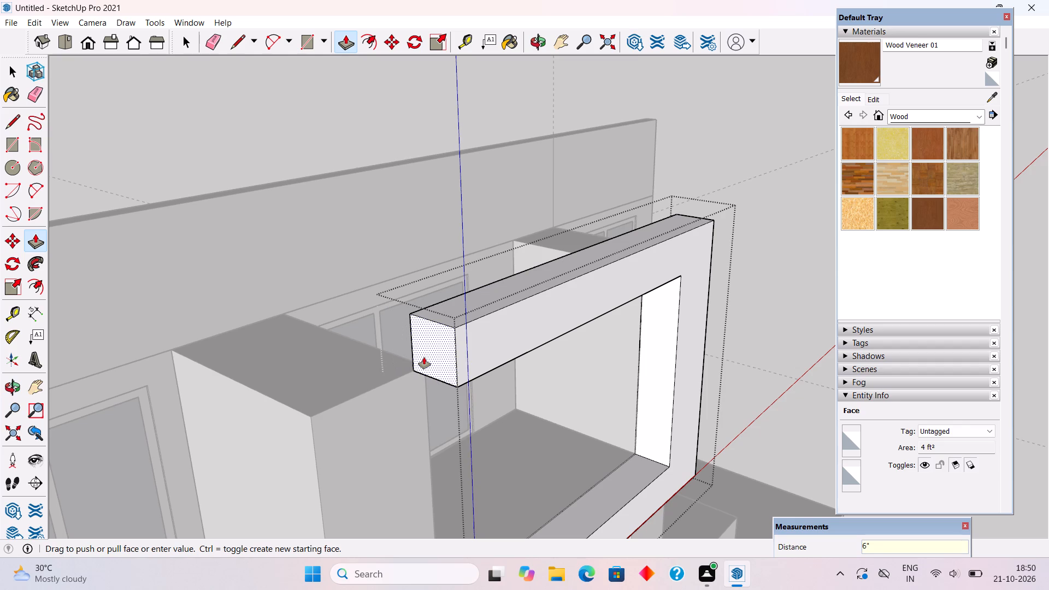
click(424, 357)
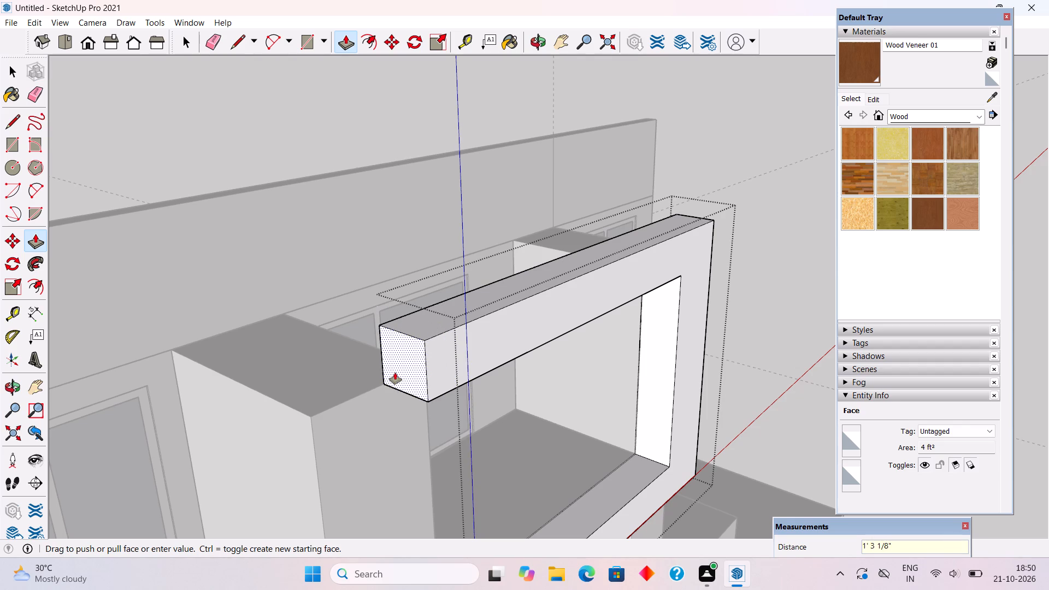
text(6")
key(Return)
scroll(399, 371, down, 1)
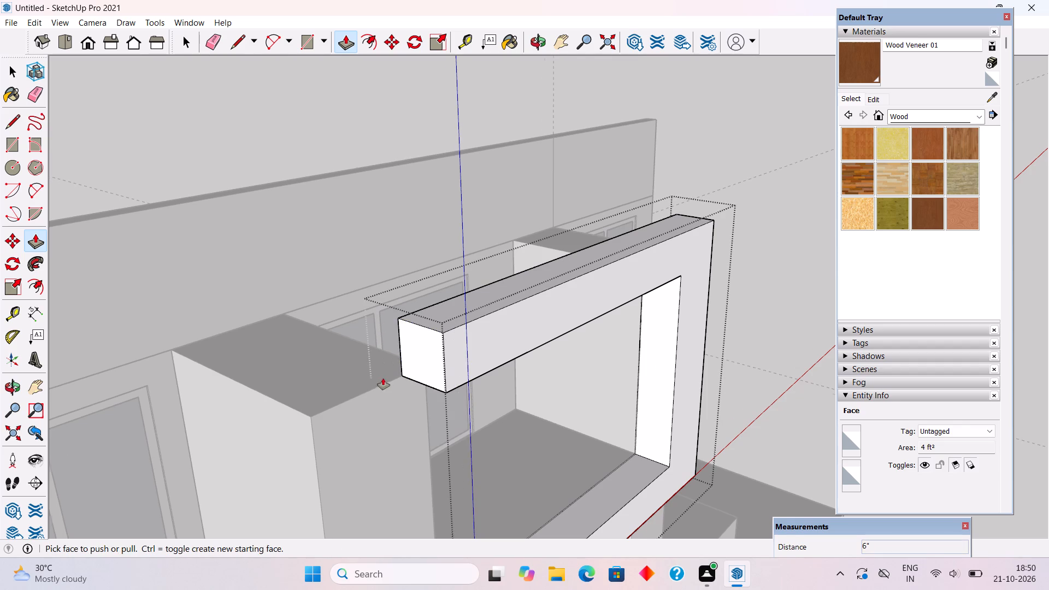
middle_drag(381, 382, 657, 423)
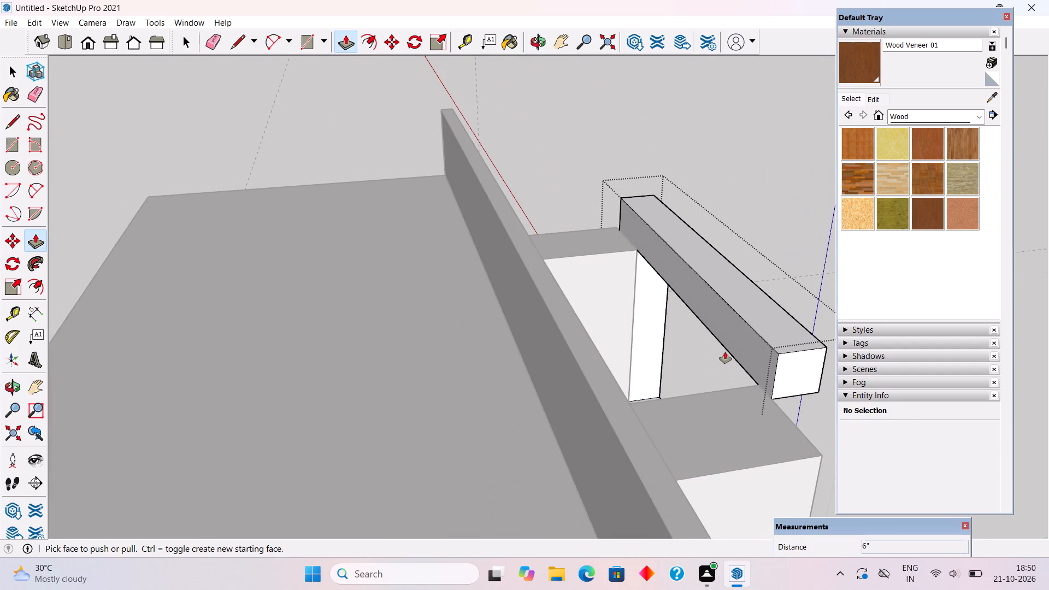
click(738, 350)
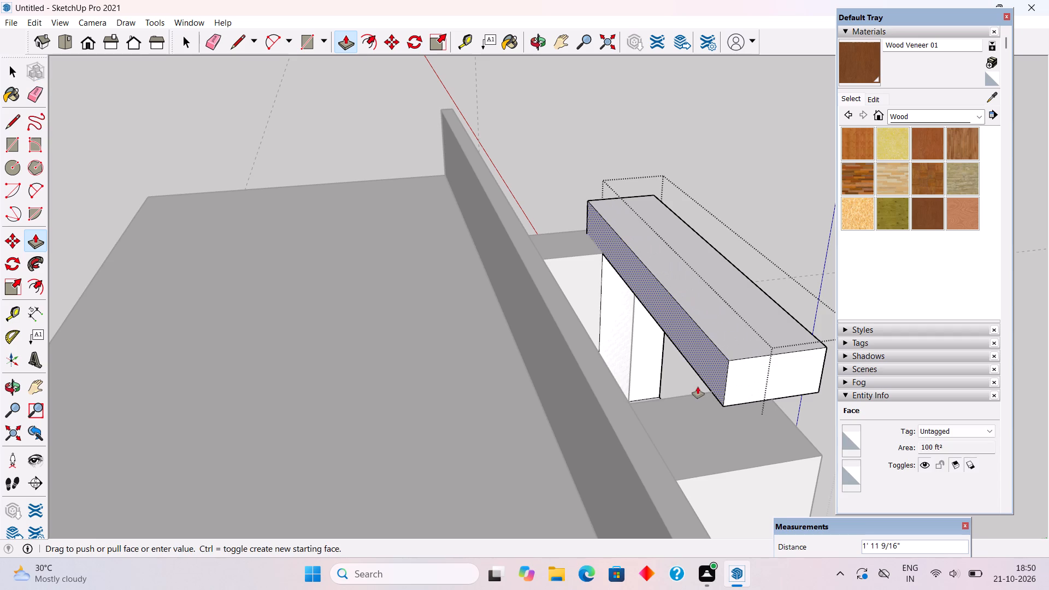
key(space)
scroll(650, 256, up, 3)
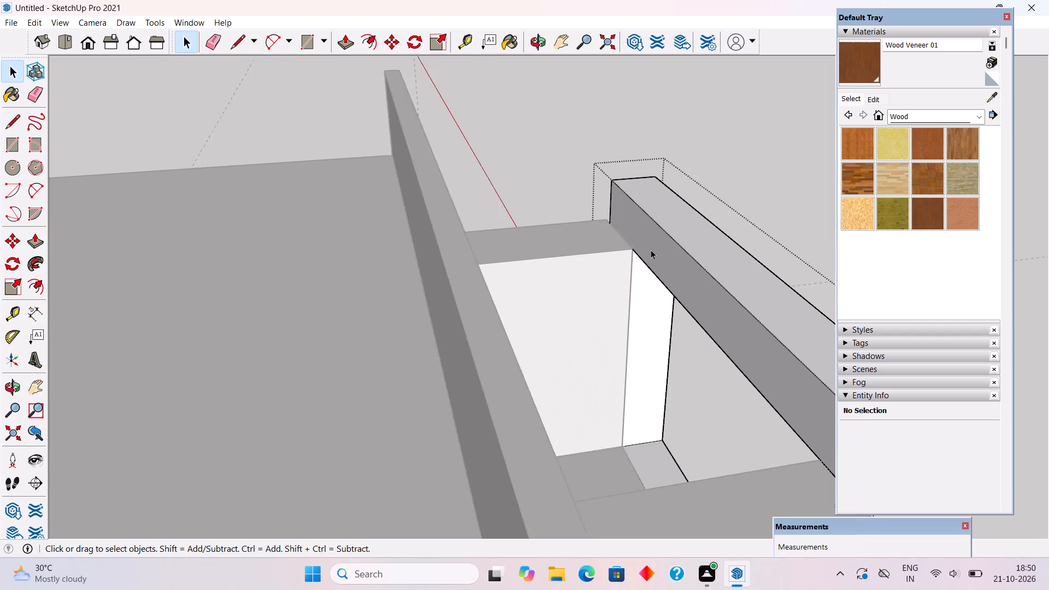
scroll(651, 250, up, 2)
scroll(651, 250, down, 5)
Draw a 3' line across the back of the upright along the column's top edge, separating the top beam's rear face.
key(l)
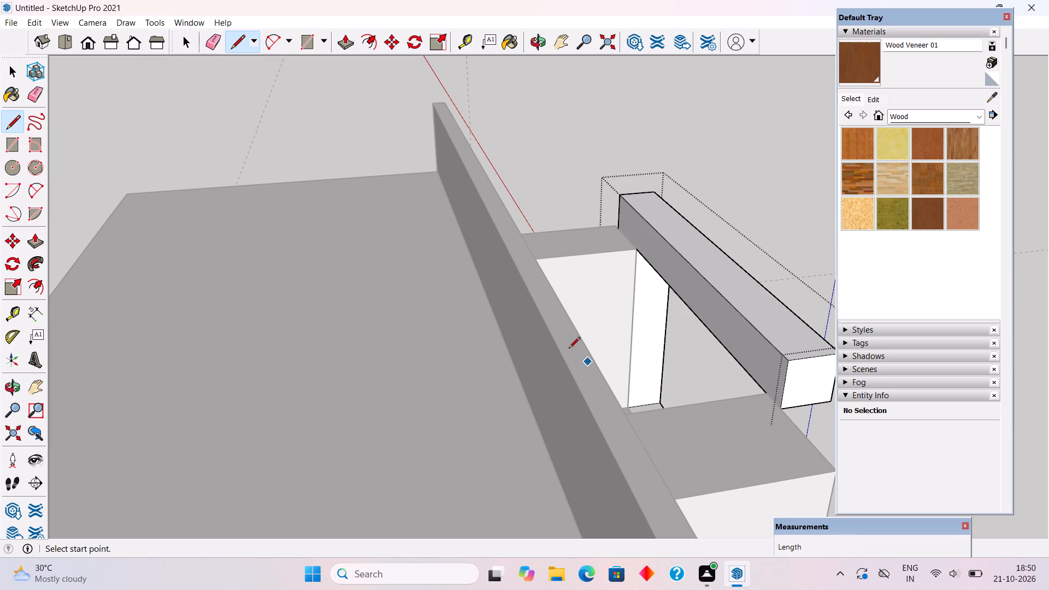
scroll(610, 256, up, 3)
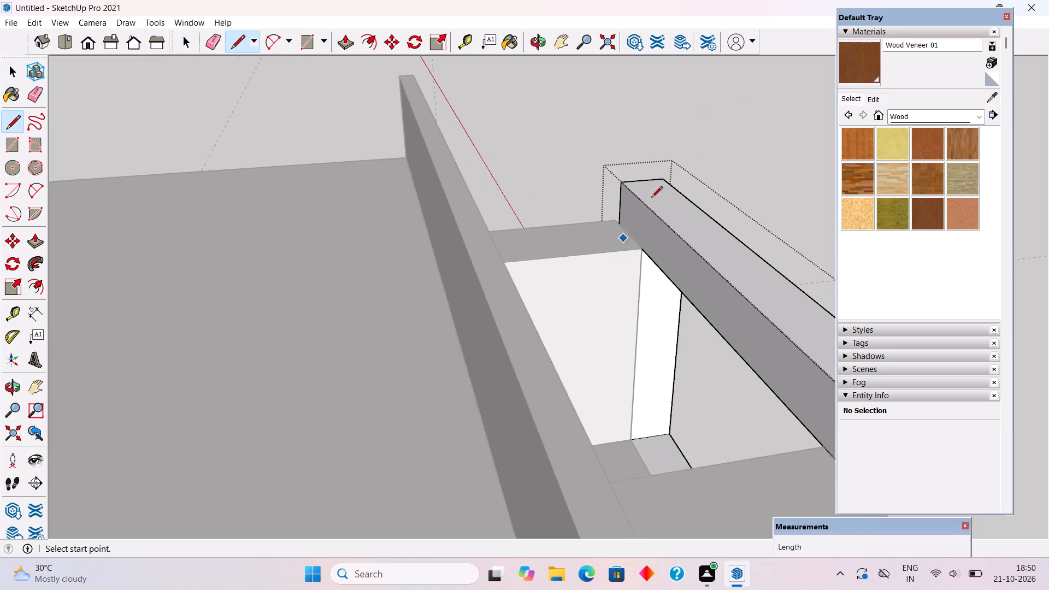
scroll(651, 198, up, 5)
click(602, 234)
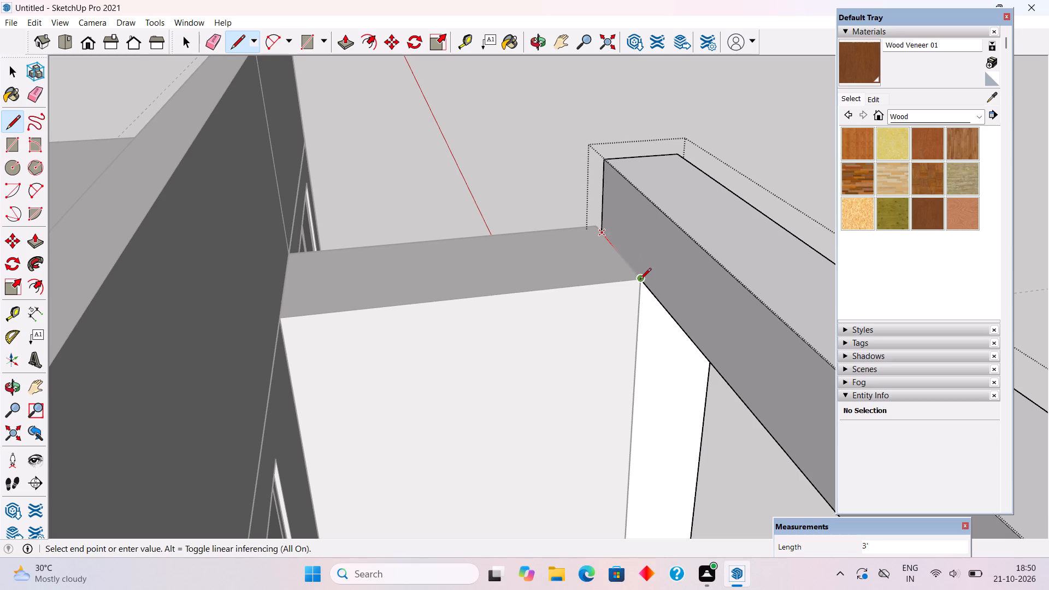
click(640, 280)
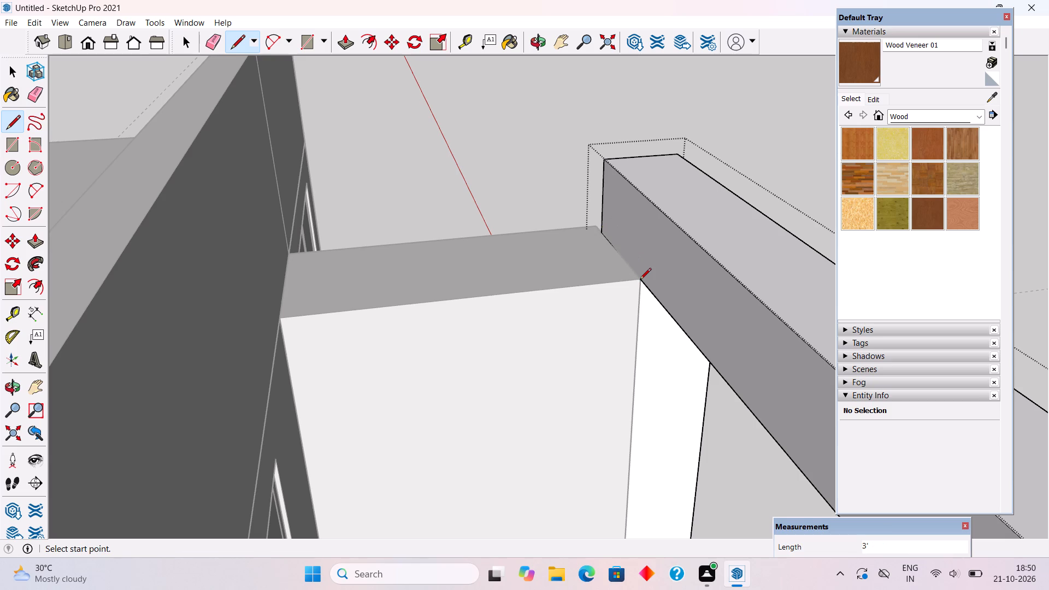
Extrude the top beam's rear face 8' back to the parapet wall to form a deep canopy over the bay.
key(p)
click(660, 258)
scroll(575, 278, down, 4)
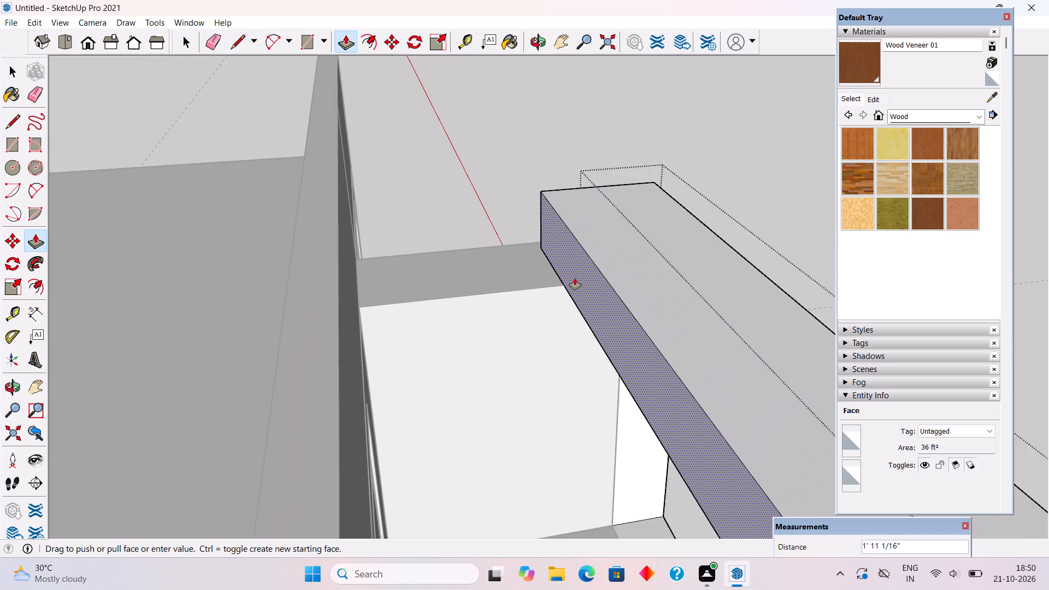
scroll(575, 278, down, 3)
click(479, 379)
Examine the extended top canopy against the column, balcony and parapet from below, the front and the side.
middle_drag(615, 434, 316, 199)
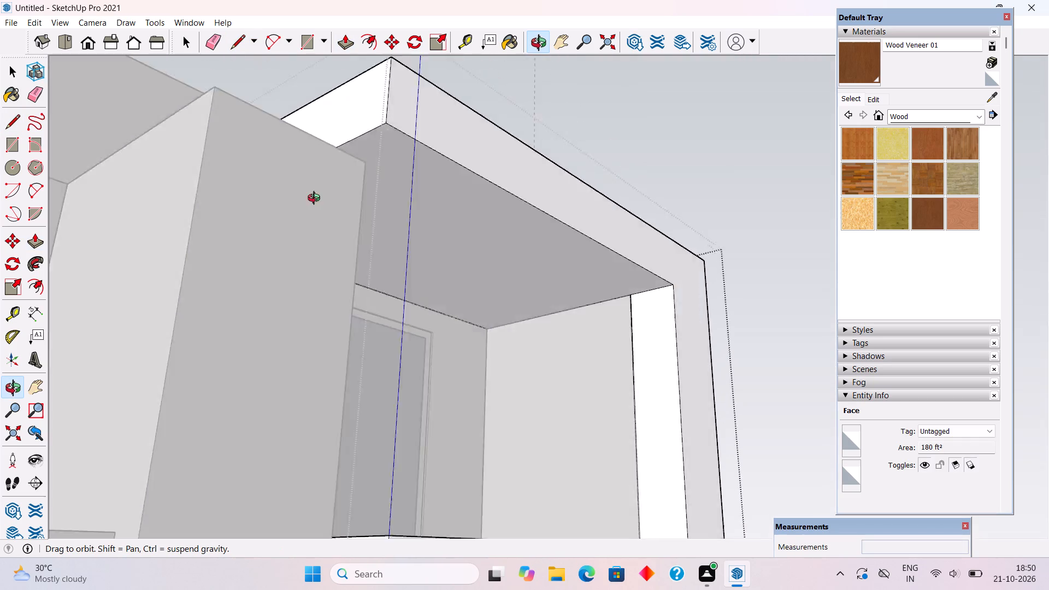
middle_drag(316, 199, 292, 292)
scroll(306, 221, down, 1)
scroll(292, 292, down, 13)
middle_drag(286, 303, 297, 315)
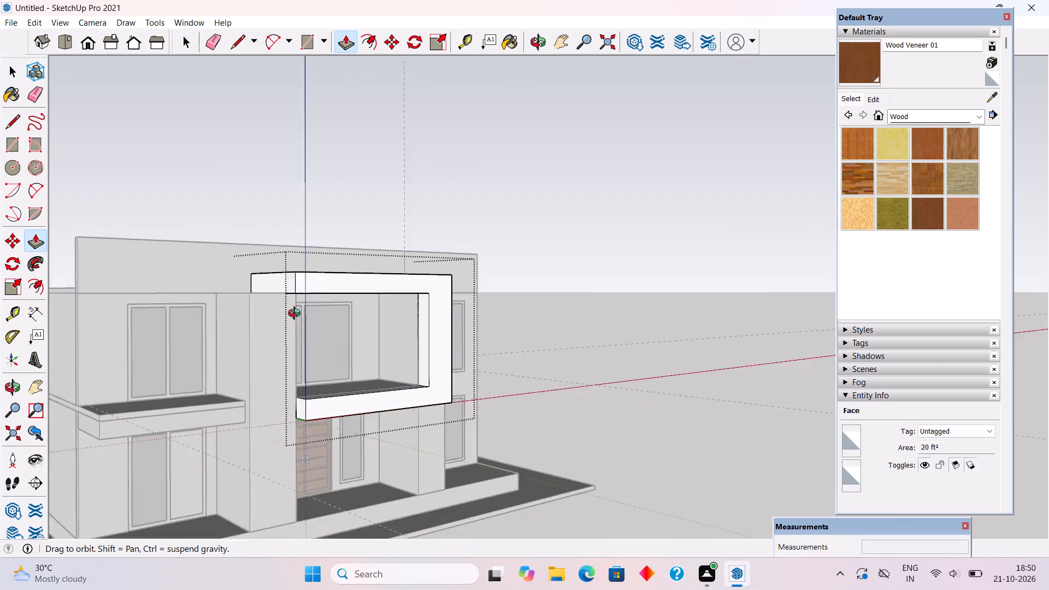
middle_drag(297, 315, 430, 347)
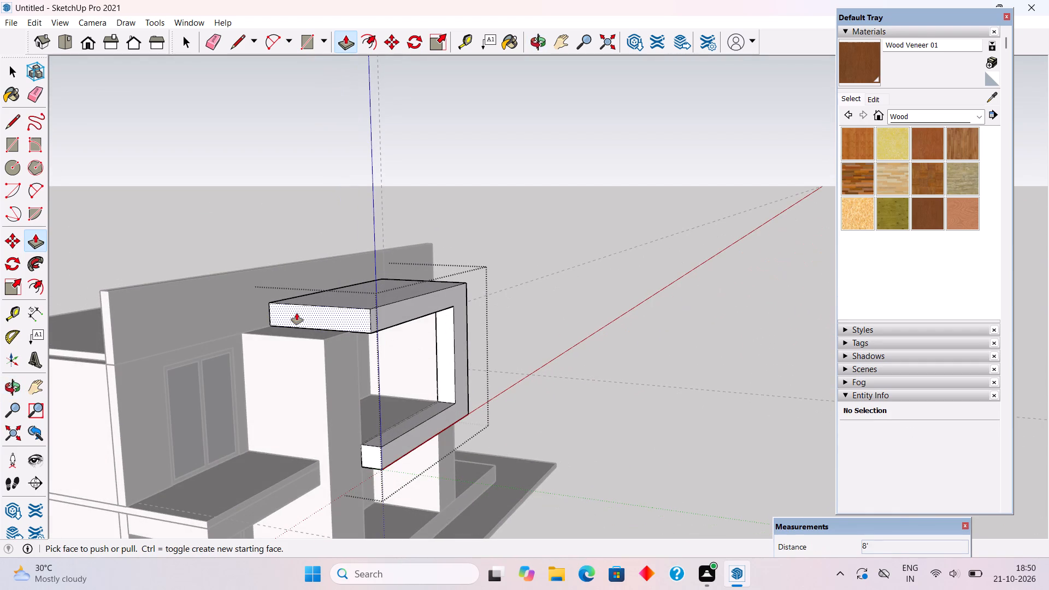
scroll(328, 324, up, 2)
scroll(334, 333, down, 2)
middle_drag(309, 427, 361, 418)
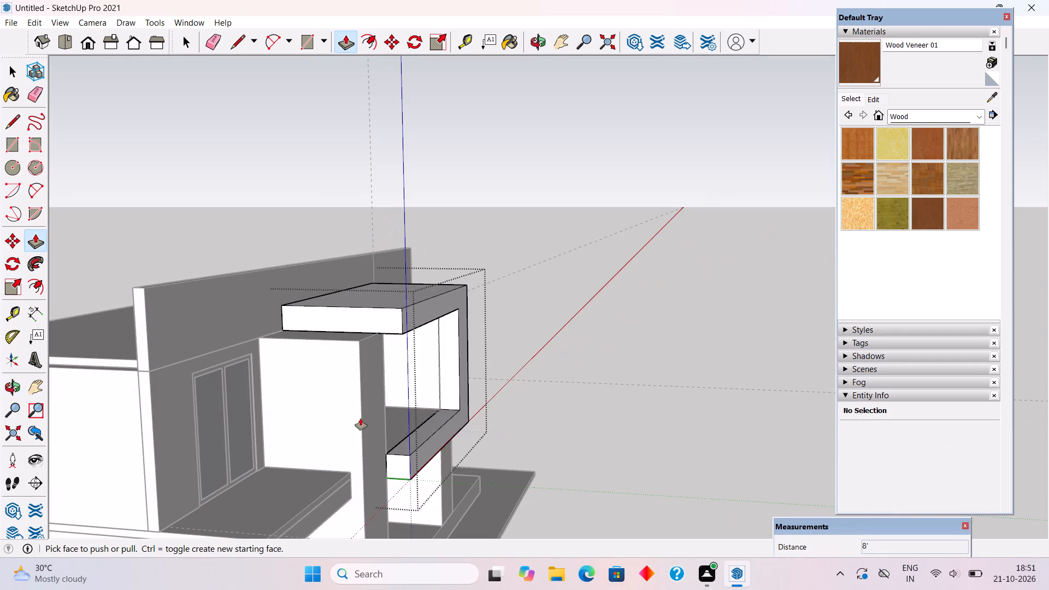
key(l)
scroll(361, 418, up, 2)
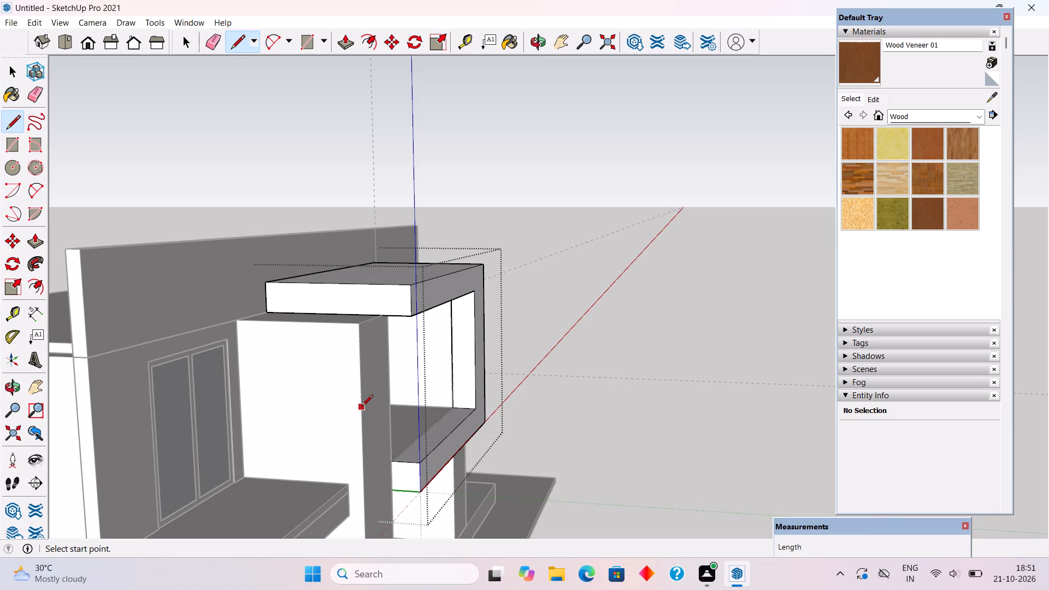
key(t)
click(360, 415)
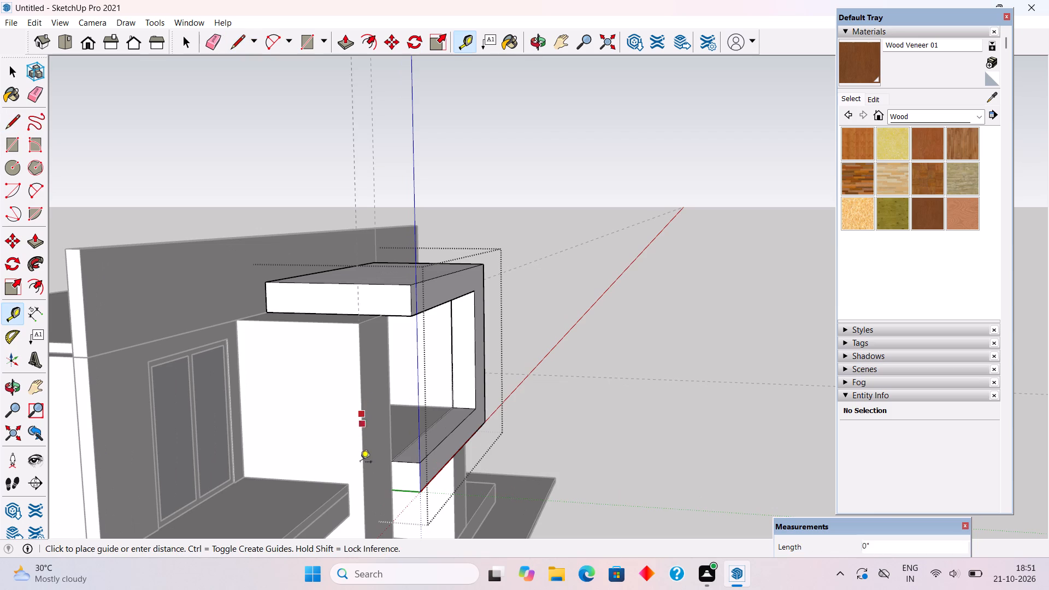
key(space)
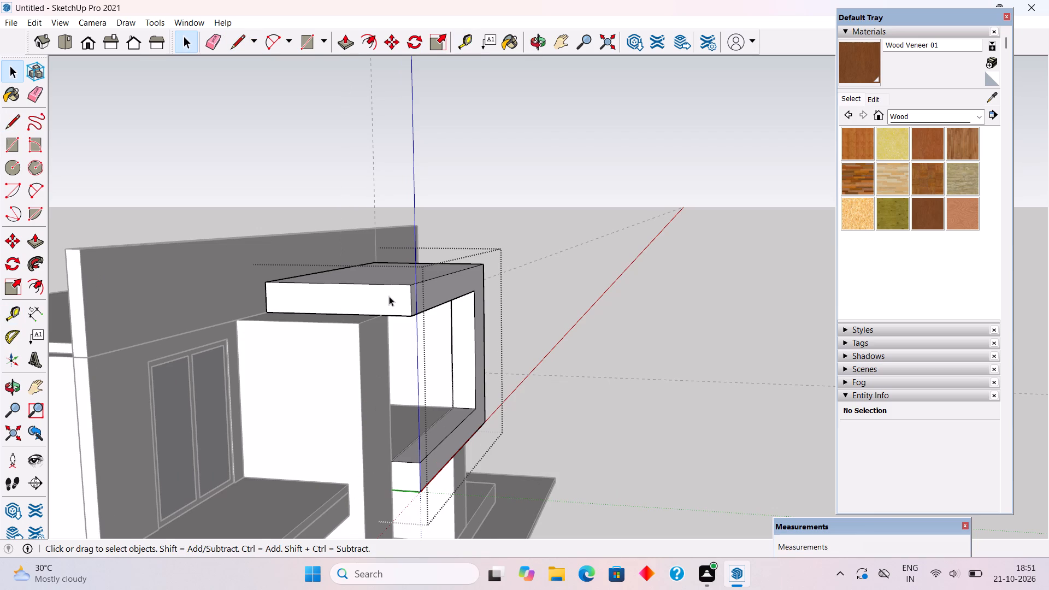
Place a guide 3' from the front corner on the canopy's end face and draw a vertical line along it to divide the face.
scroll(389, 296, up, 1)
middle_drag(390, 296, 422, 326)
scroll(422, 350, up, 7)
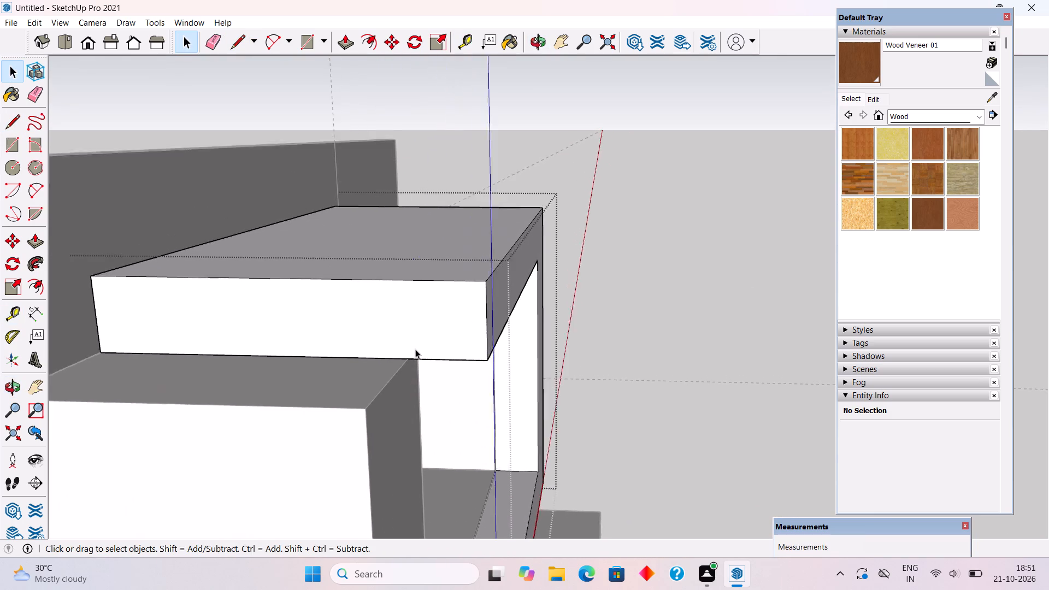
scroll(415, 349, up, 4)
middle_drag(422, 341, 504, 380)
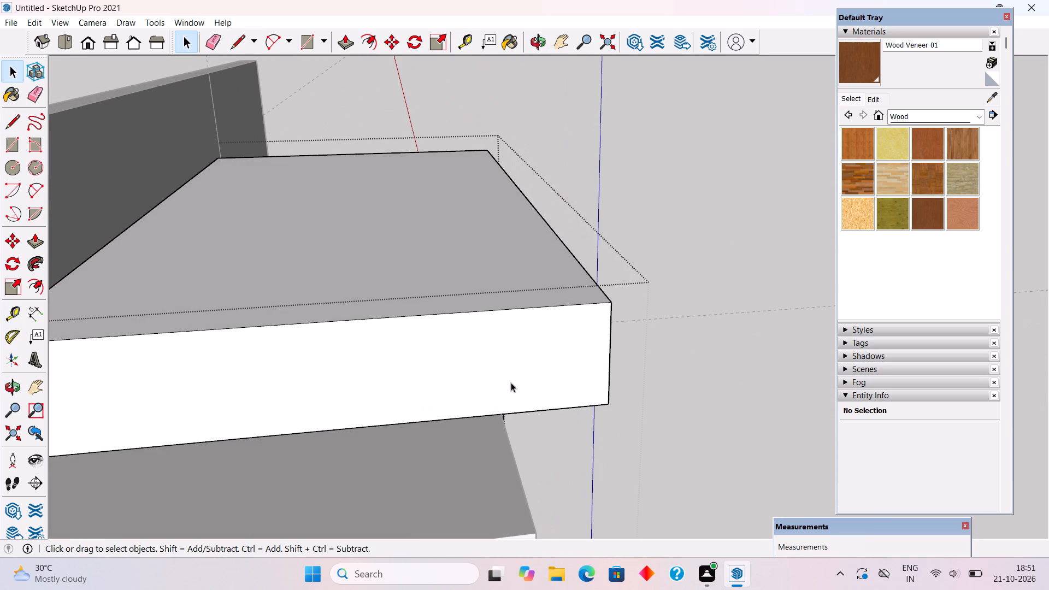
key(t)
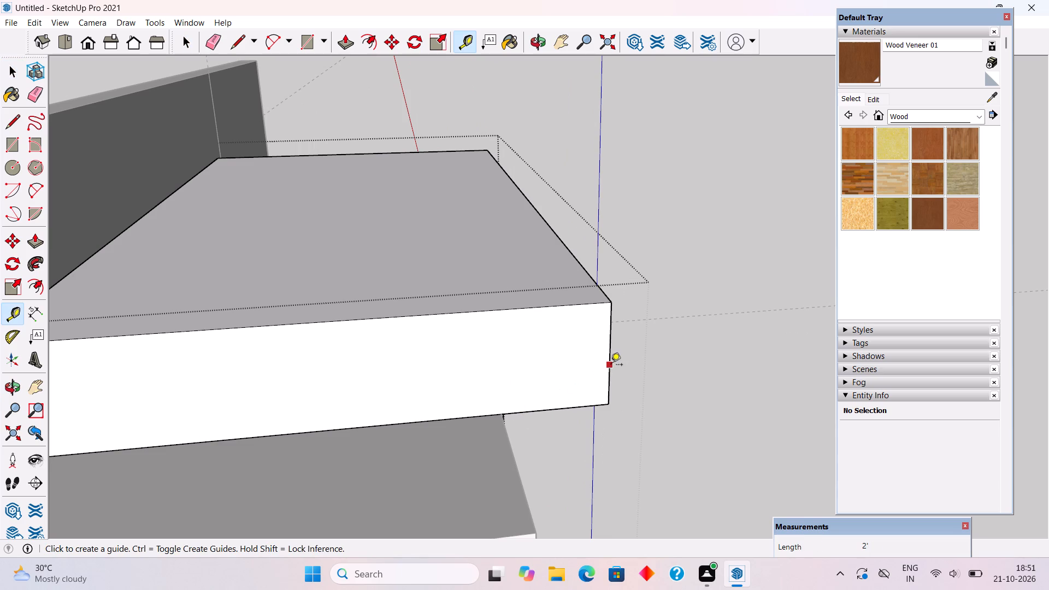
click(612, 365)
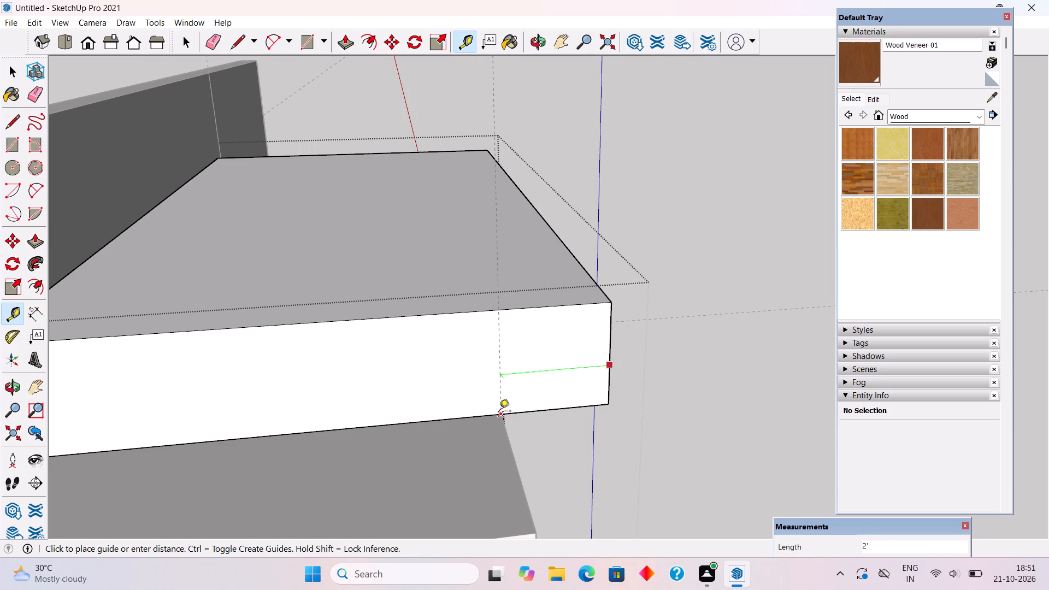
text(3')
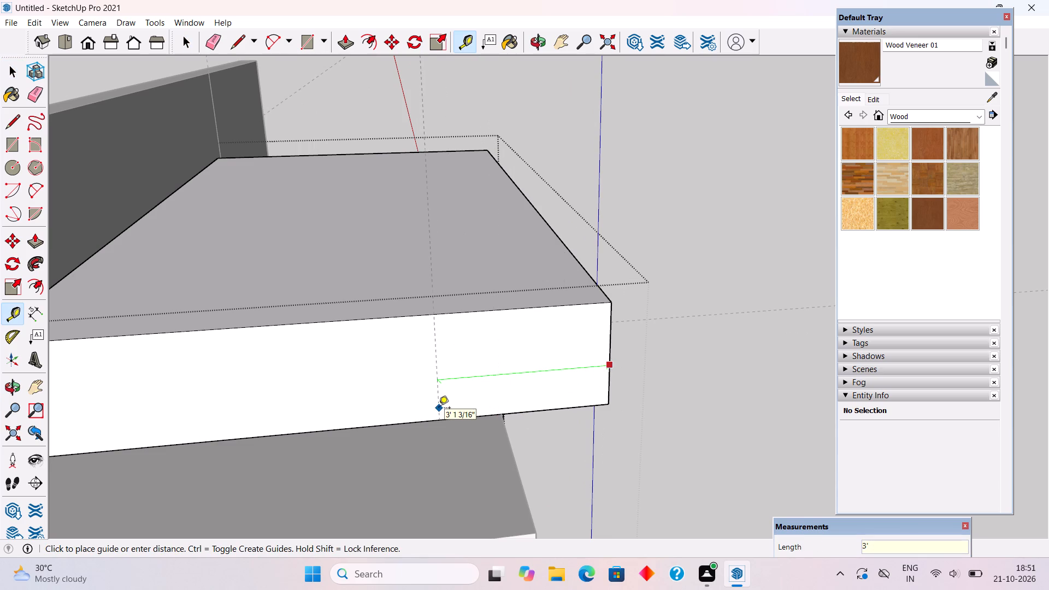
key(Return)
key(l)
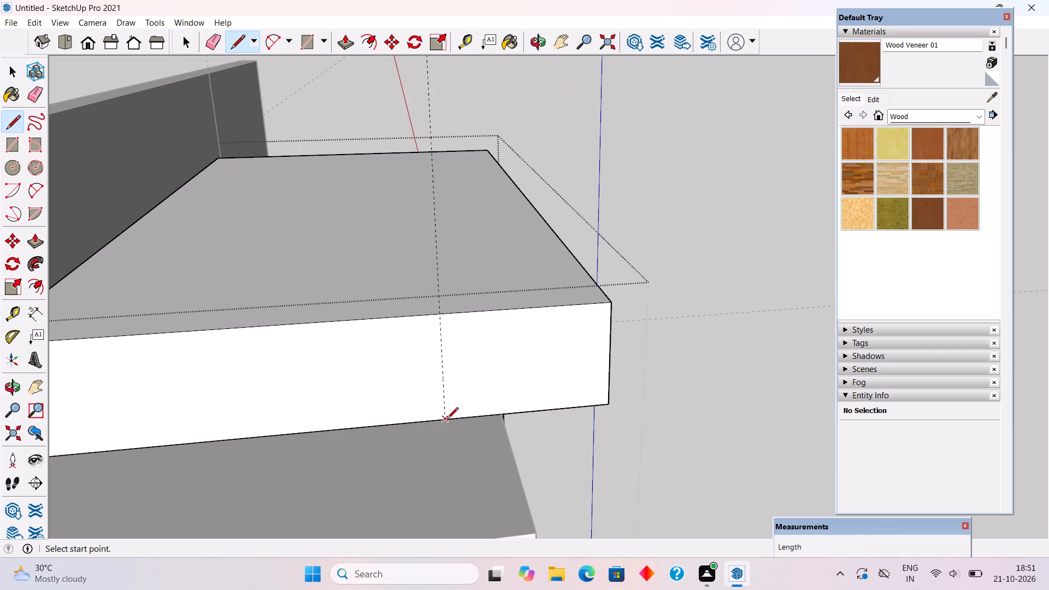
click(447, 420)
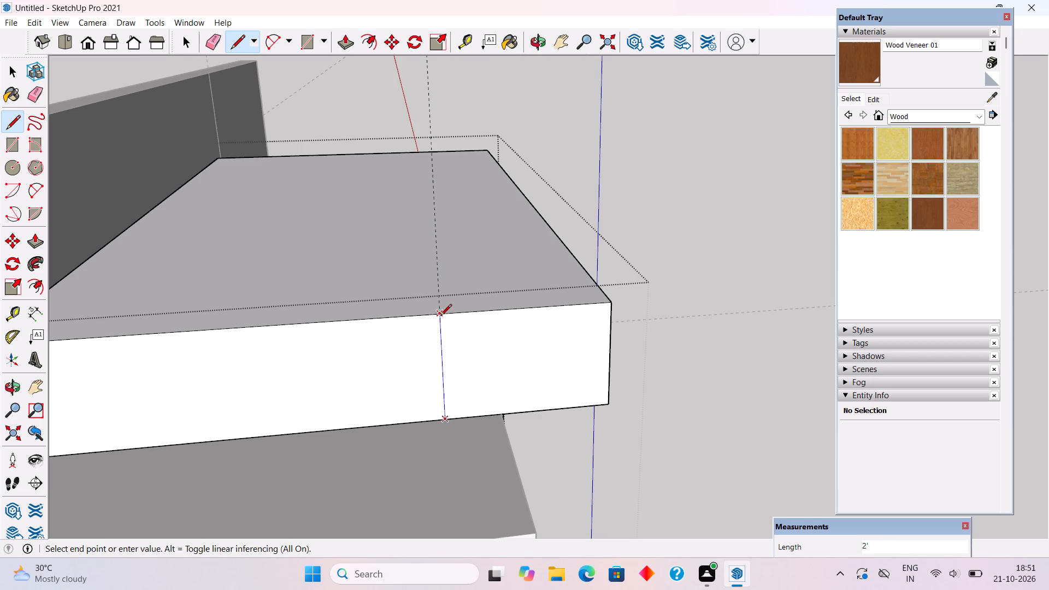
click(441, 316)
Extrude the wall-side part of the divided canopy end face 15' 6" along the facade, over the side balcony.
scroll(441, 316, down, 6)
middle_drag(456, 440, 279, 439)
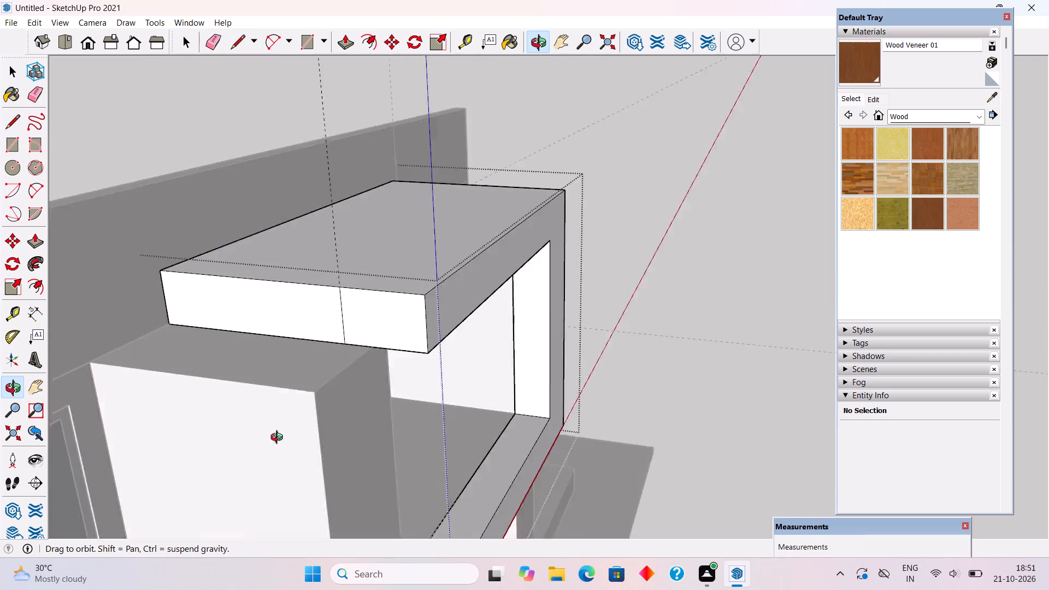
middle_drag(279, 439, 268, 439)
scroll(268, 439, down, 5)
key(space)
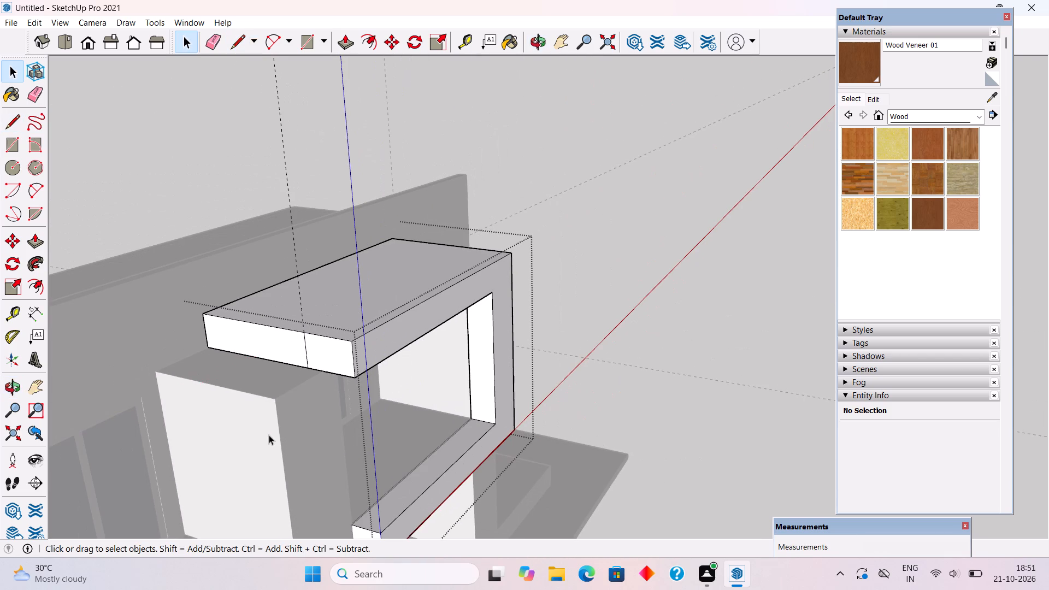
key(p)
click(288, 334)
scroll(203, 407, down, 6)
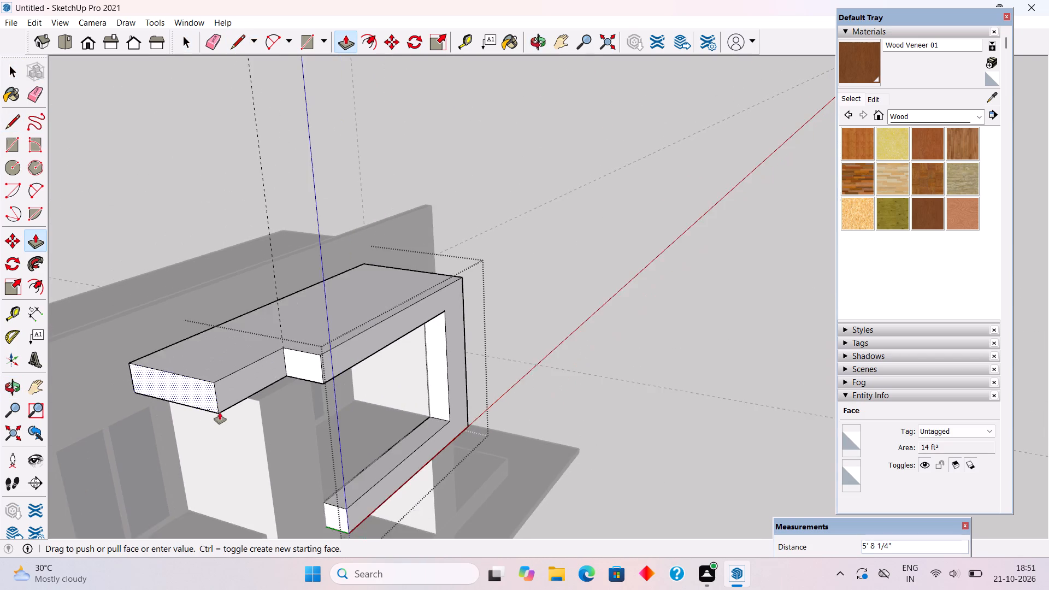
scroll(220, 412, down, 6)
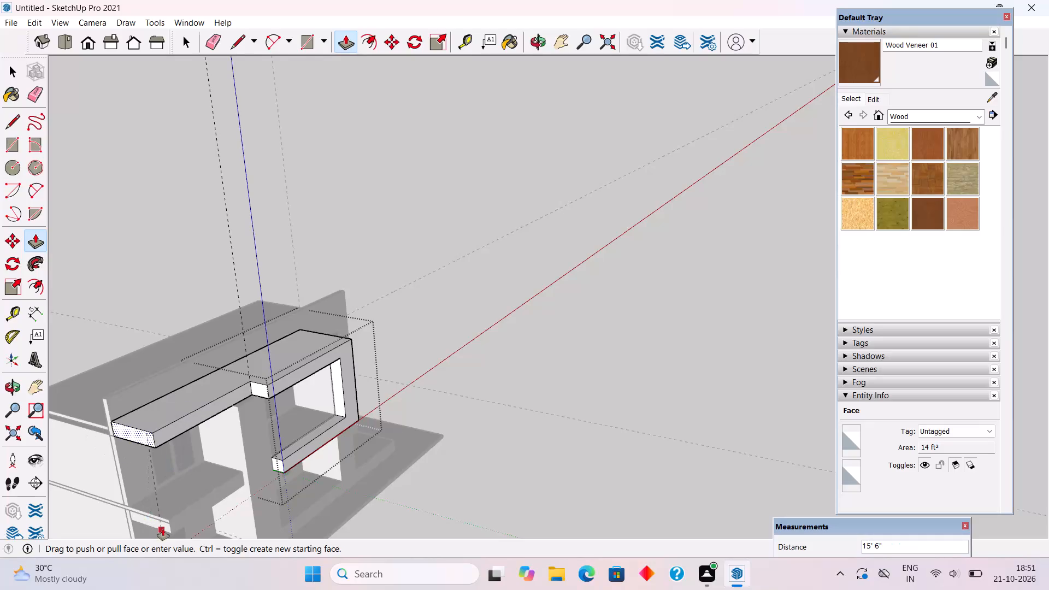
click(163, 529)
key(space)
click(490, 420)
Examine the lengthened canopy against the whole facade from the side, the front and above.
middle_drag(493, 430, 433, 396)
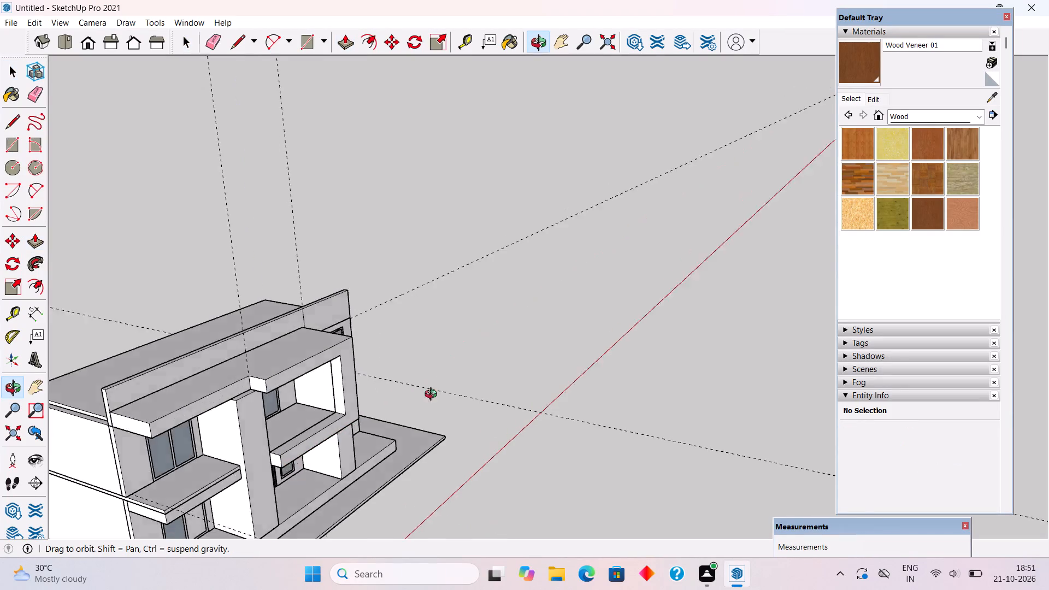
middle_drag(433, 396, 261, 359)
scroll(255, 377, up, 3)
middle_drag(312, 450, 297, 450)
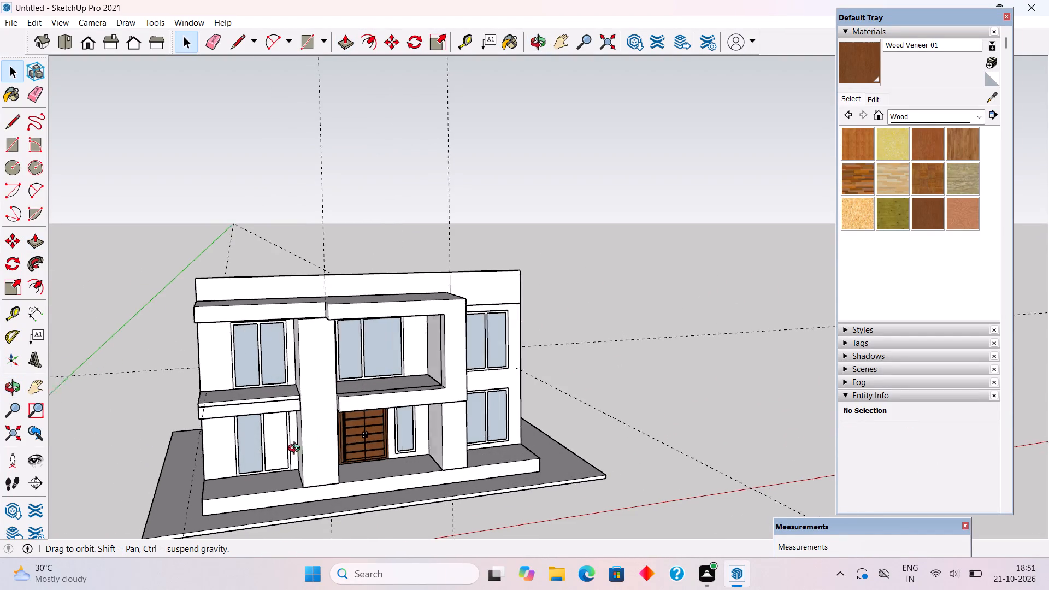
middle_drag(297, 450, 211, 439)
scroll(223, 442, up, 2)
scroll(403, 311, up, 3)
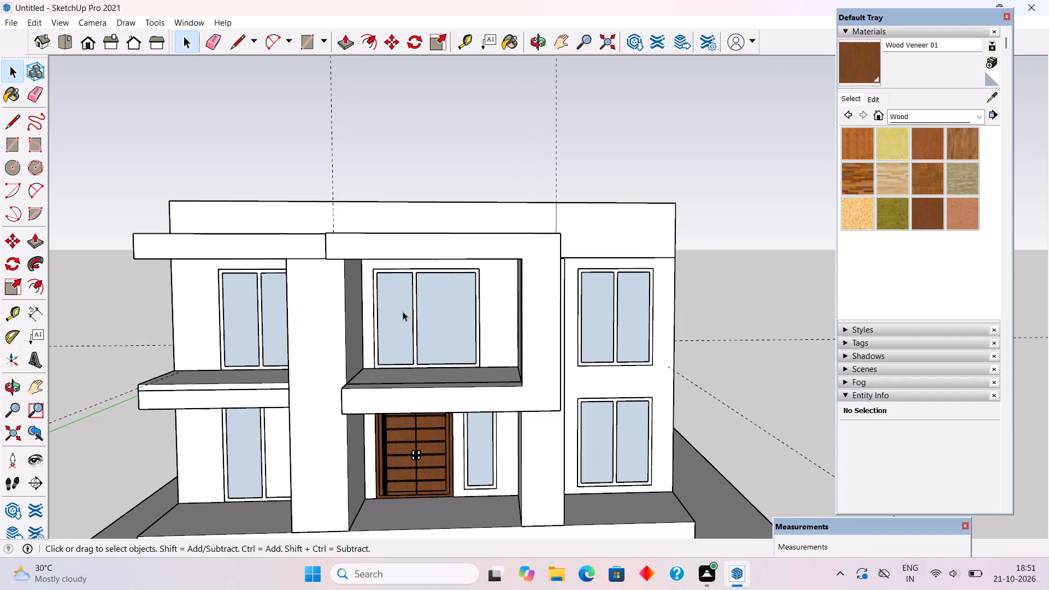
scroll(403, 311, down, 3)
middle_drag(387, 191, 384, 272)
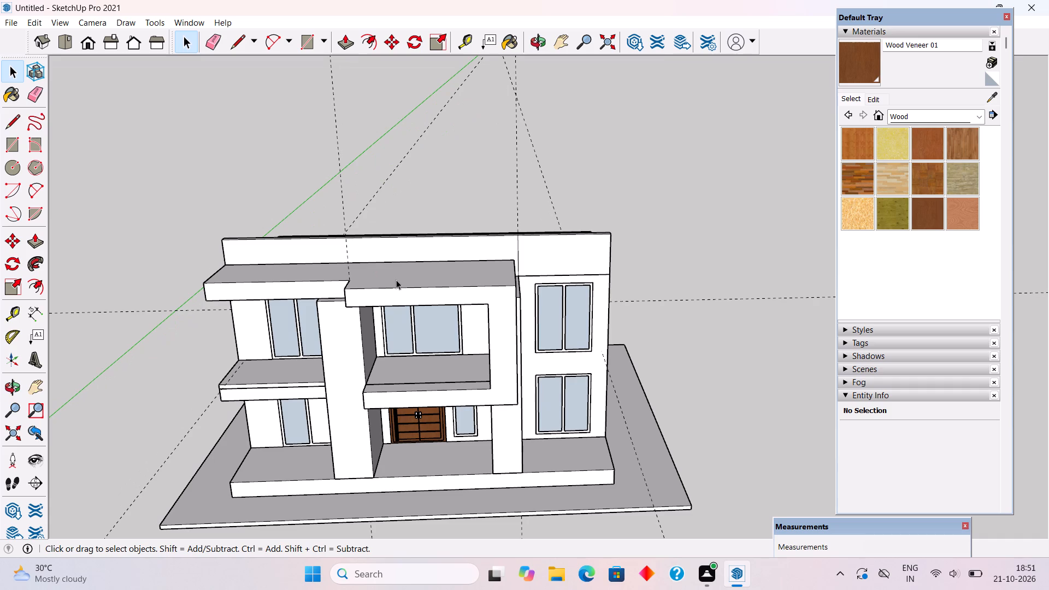
middle_drag(396, 296, 396, 326)
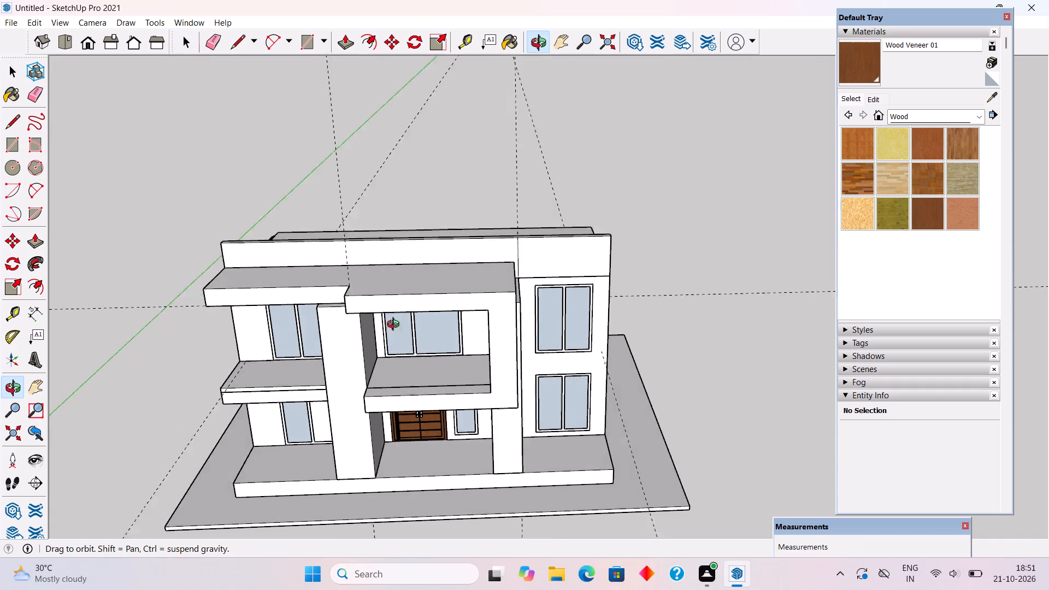
middle_drag(396, 326, 421, 485)
scroll(226, 343, up, 2)
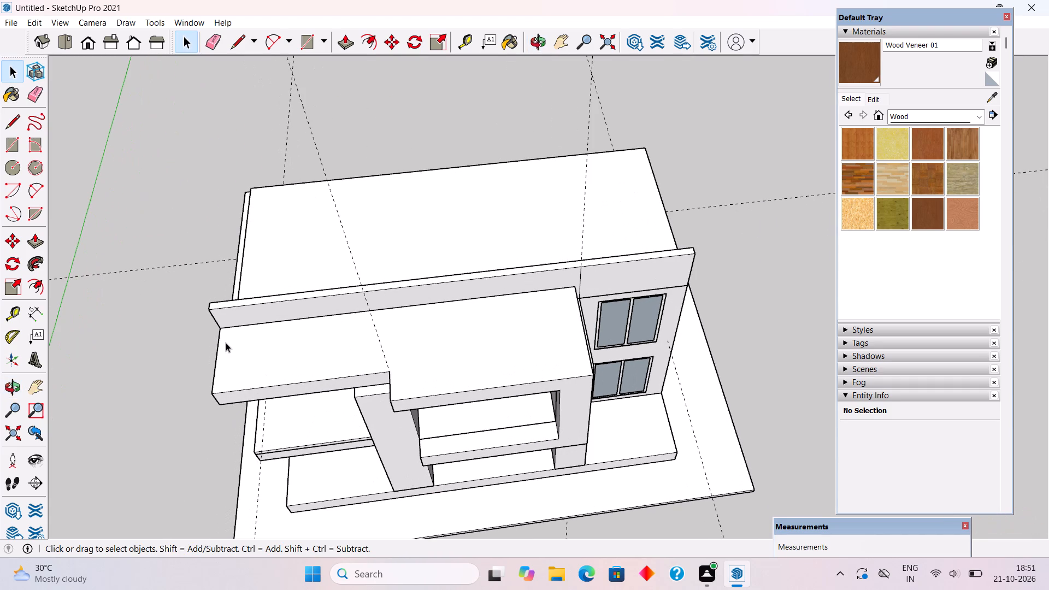
Draw two rectangles over the canopy's top, 15' 6" by 7' above the side balcony and 18' by 10' above the entrance bay.
click(294, 386)
click(142, 317)
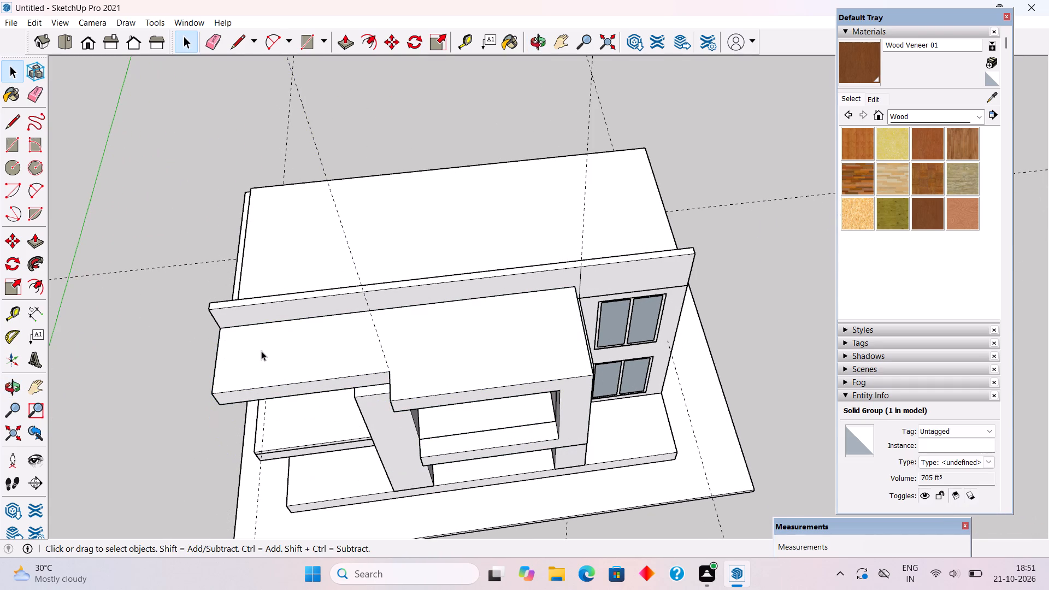
key(r)
scroll(211, 344, up, 2)
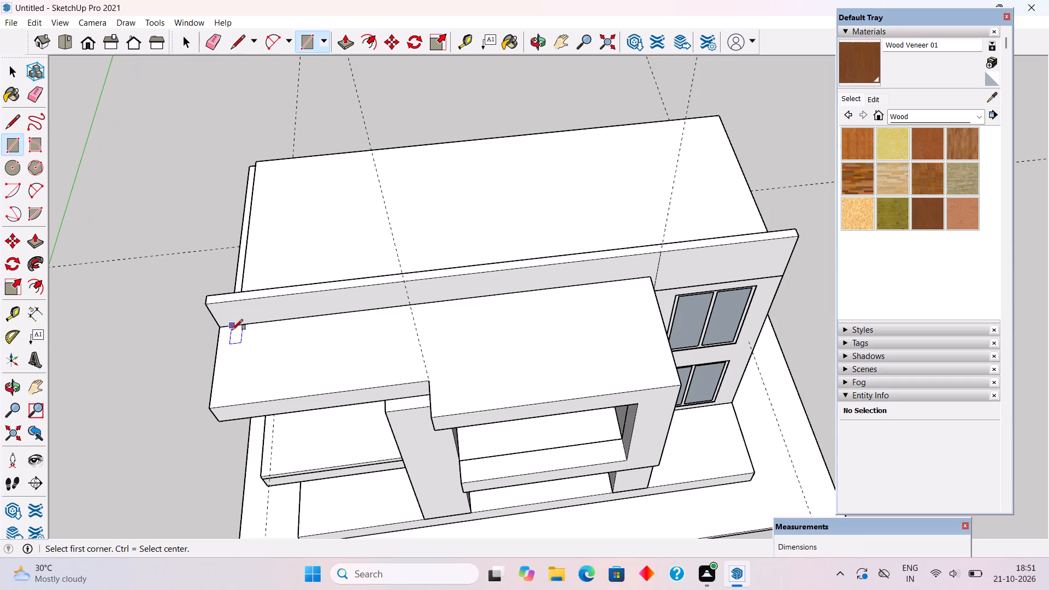
click(225, 328)
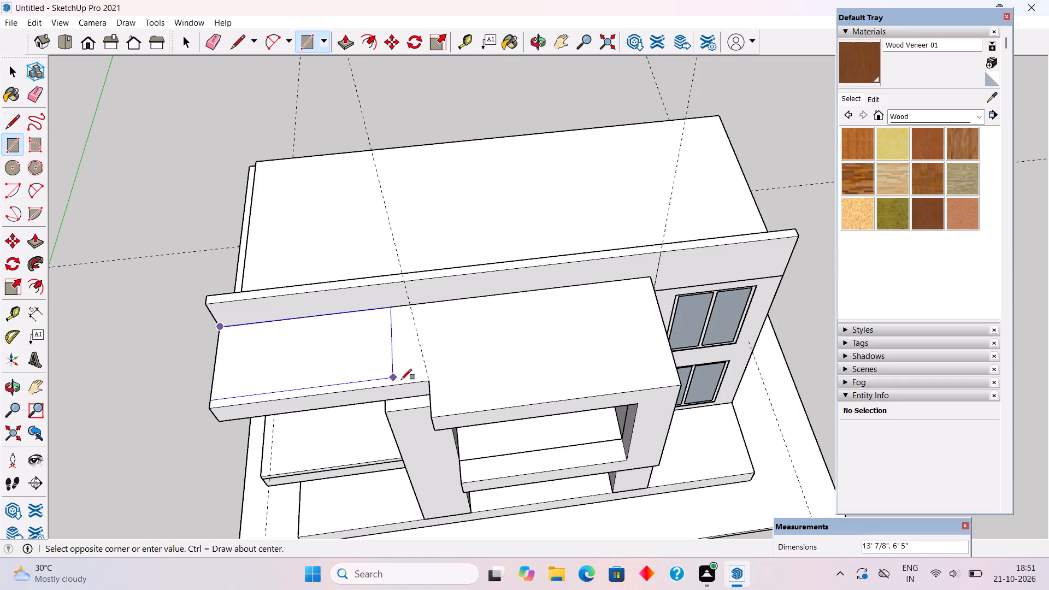
click(429, 383)
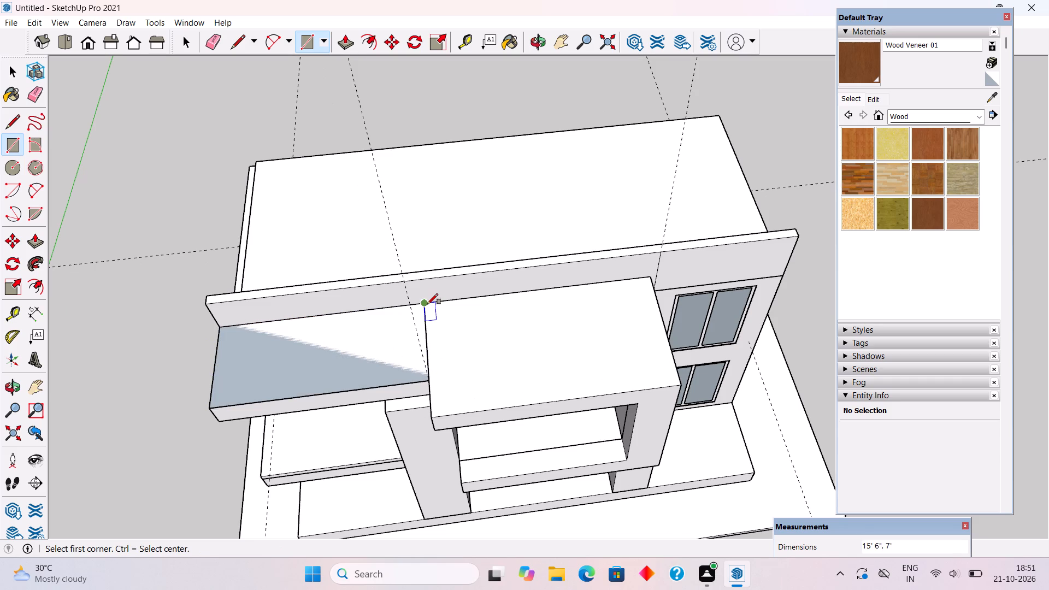
click(427, 304)
click(677, 383)
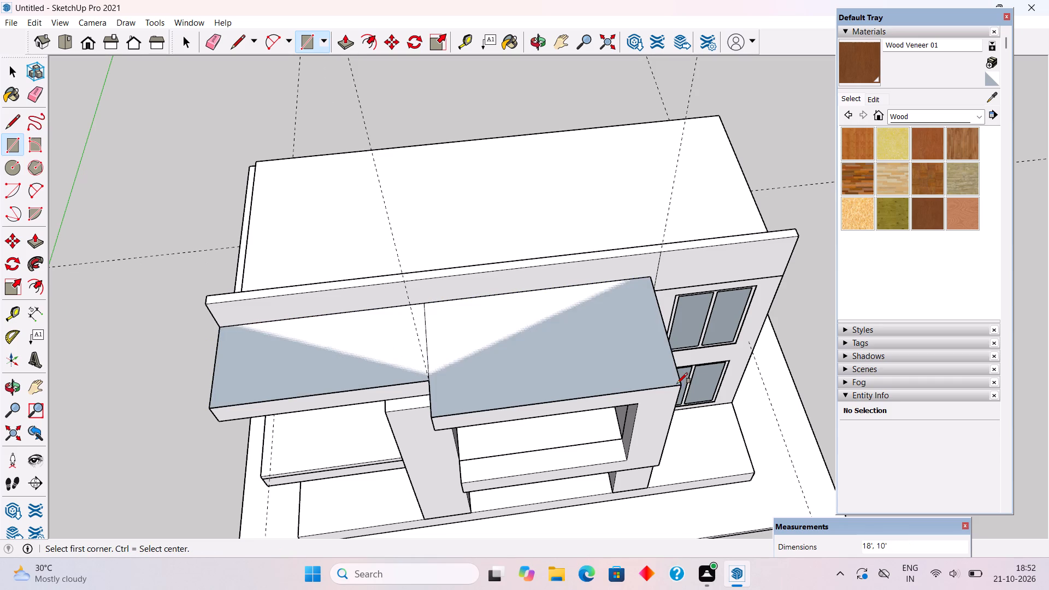
Extrude both rectangles on the canopy's top upward by 4".
key(p)
click(641, 362)
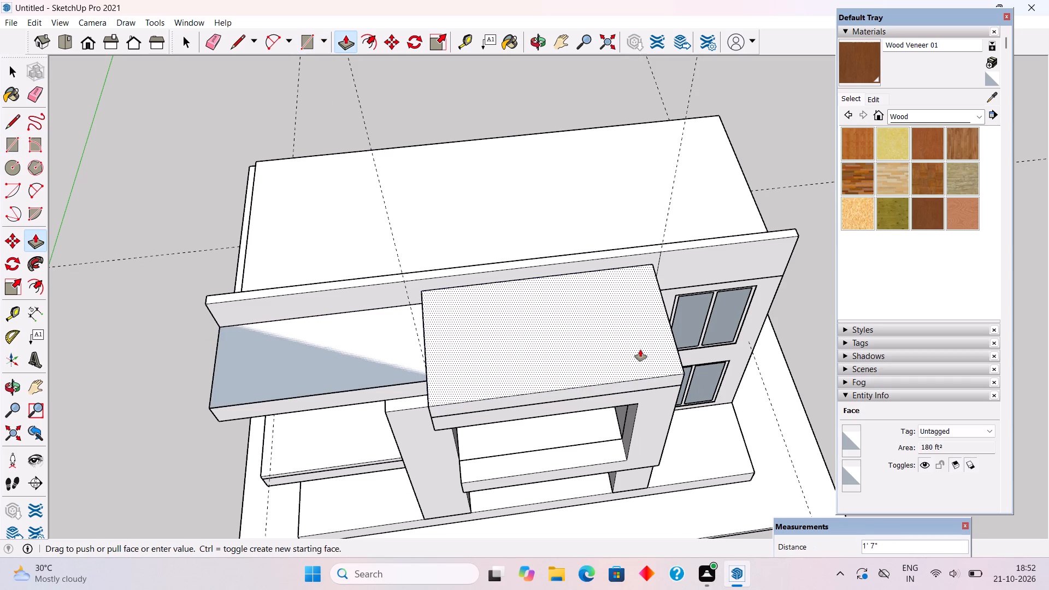
text(4")
key(Return)
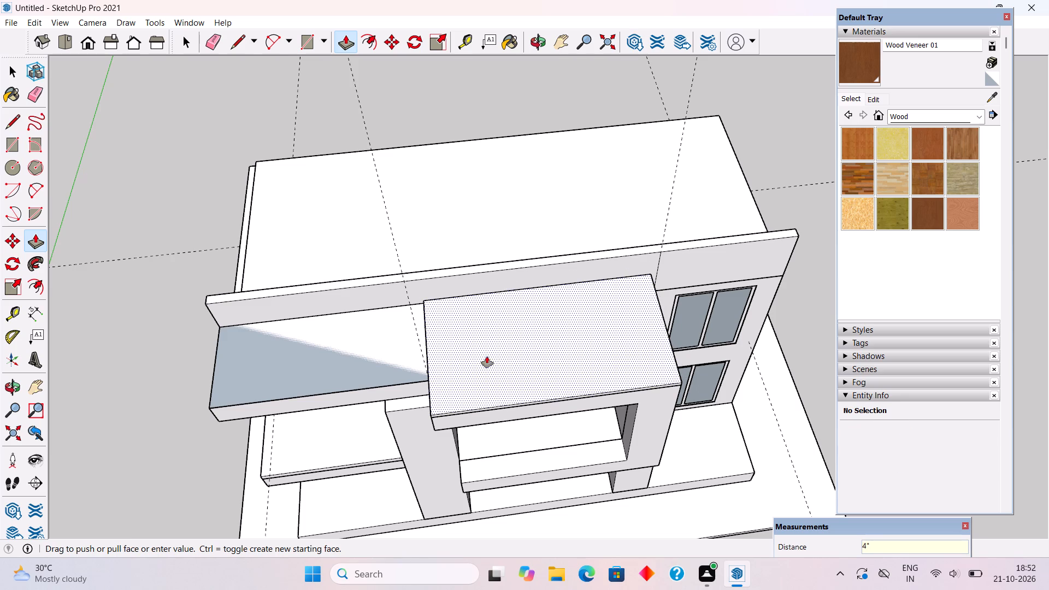
double_click(378, 365)
Measure the thickness of the upper edge band on the side balcony slab.
middle_drag(493, 433, 510, 230)
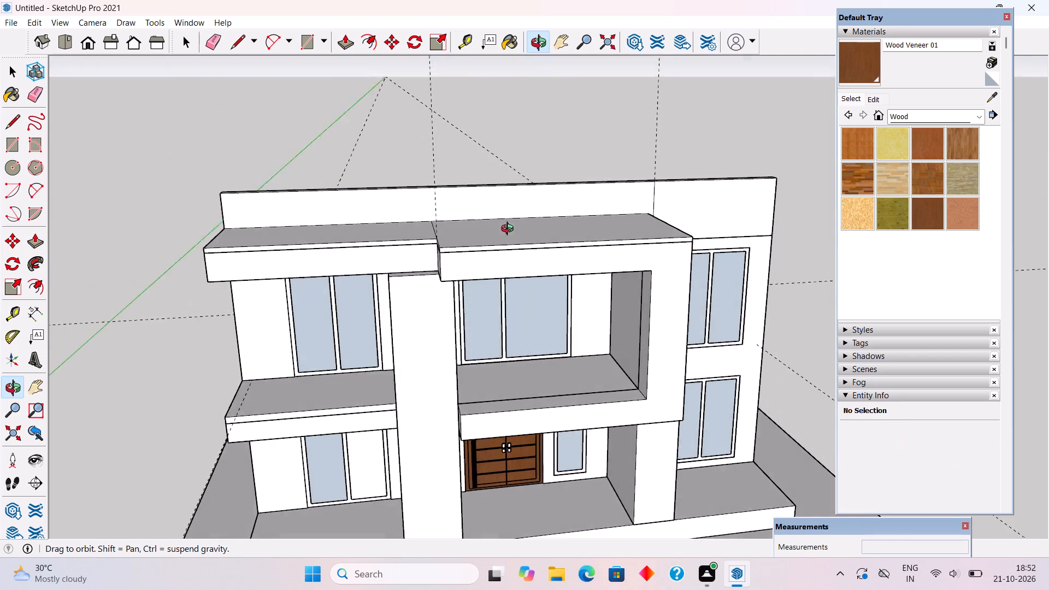
middle_drag(510, 230, 482, 220)
key(t)
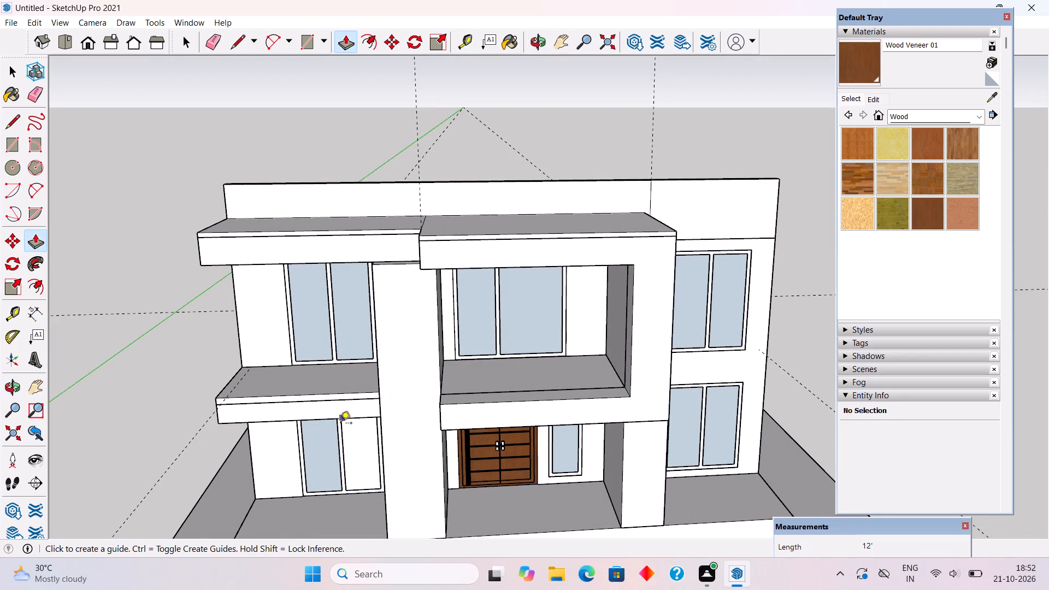
scroll(340, 423, up, 4)
click(344, 388)
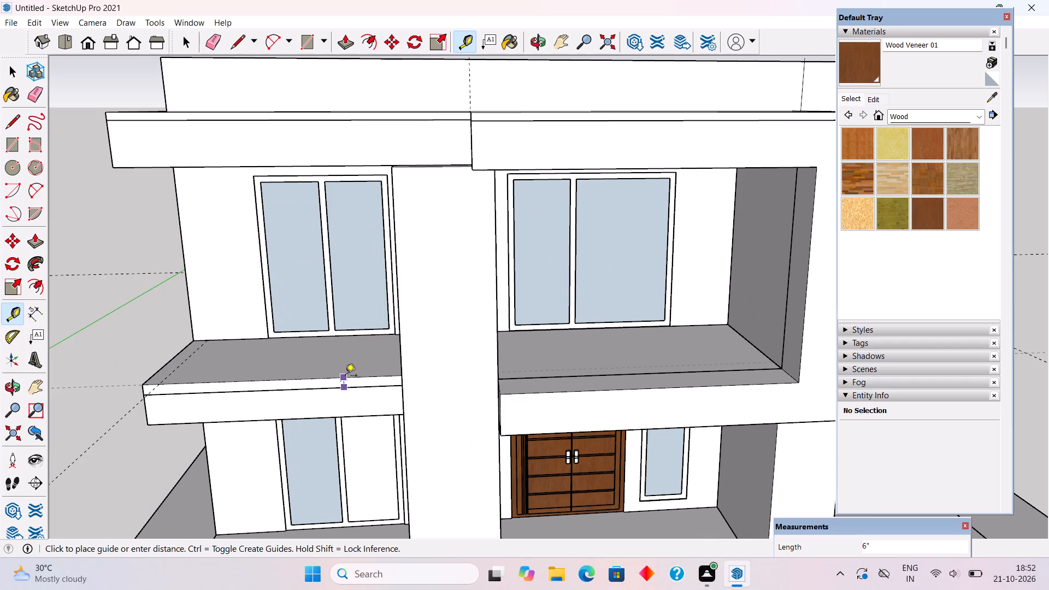
key(space)
Raise both top slabs of the canopy by another 2".
scroll(497, 317, down, 4)
middle_drag(515, 275, 497, 500)
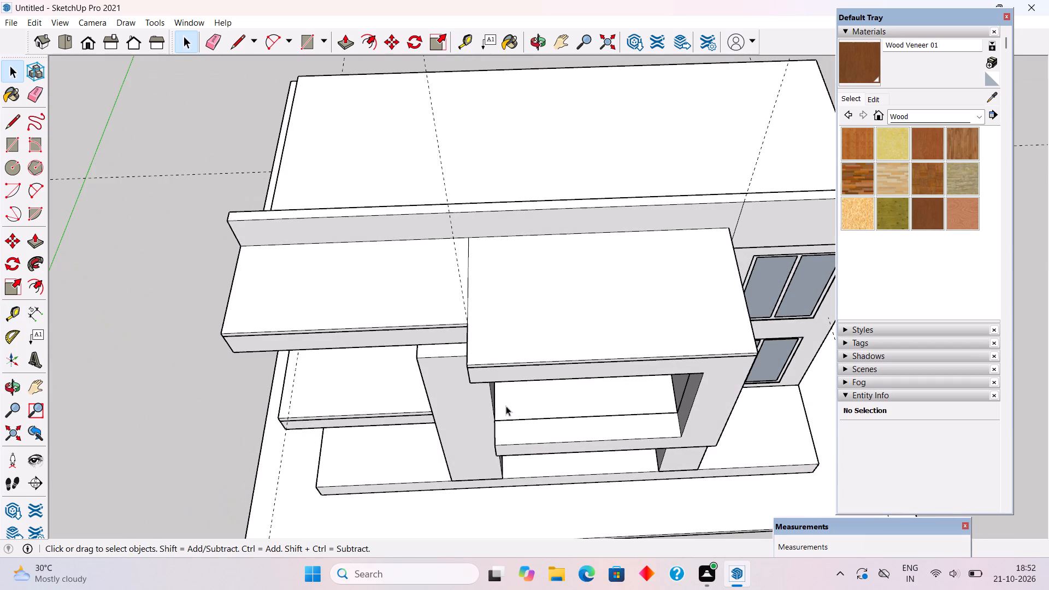
click(565, 278)
key(p)
click(565, 278)
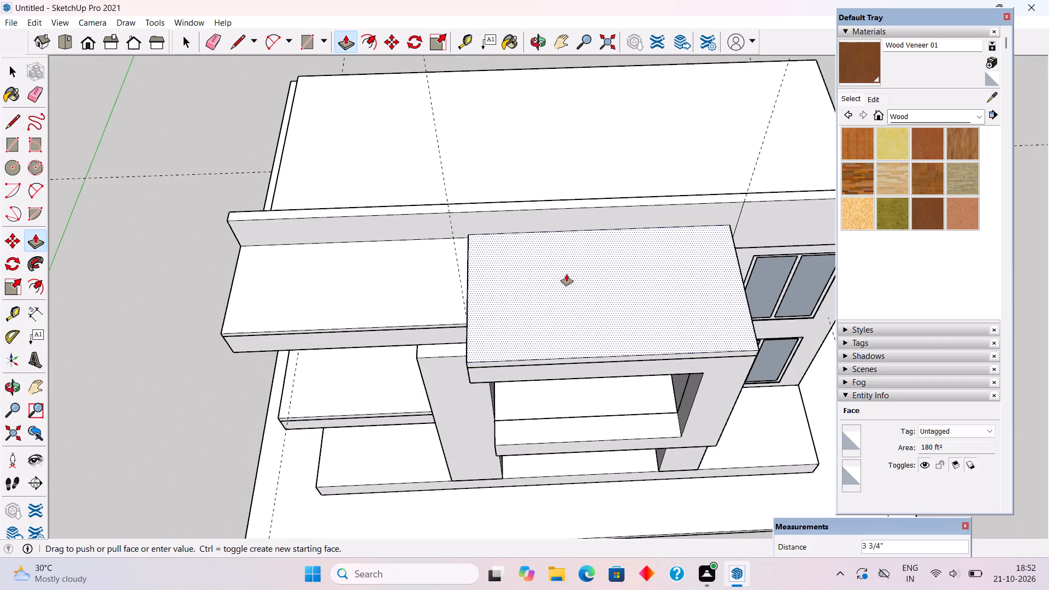
text(2")
key(Return)
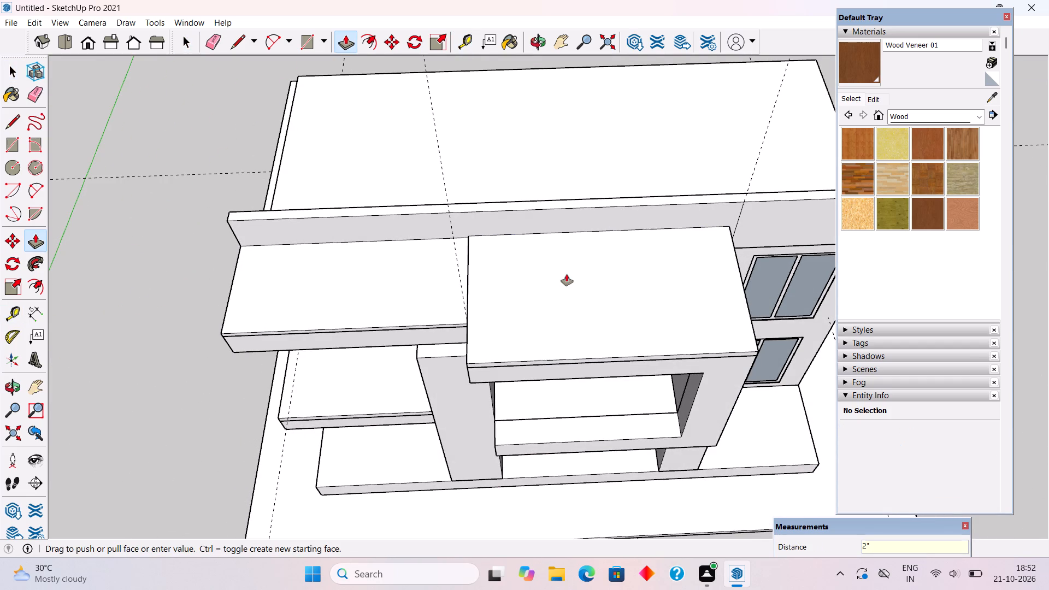
double_click(323, 274)
Extend the front edge faces of both canopy top slabs and the side face at the step between them outward by 2".
middle_drag(503, 376, 631, 200)
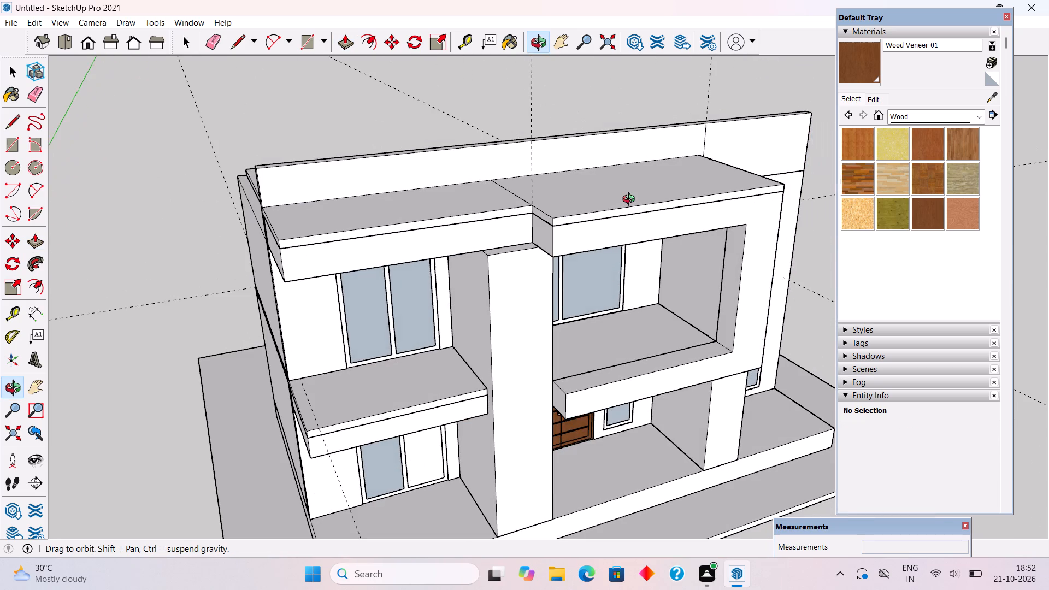
middle_drag(631, 200, 599, 256)
scroll(600, 259, up, 3)
double_click(600, 259)
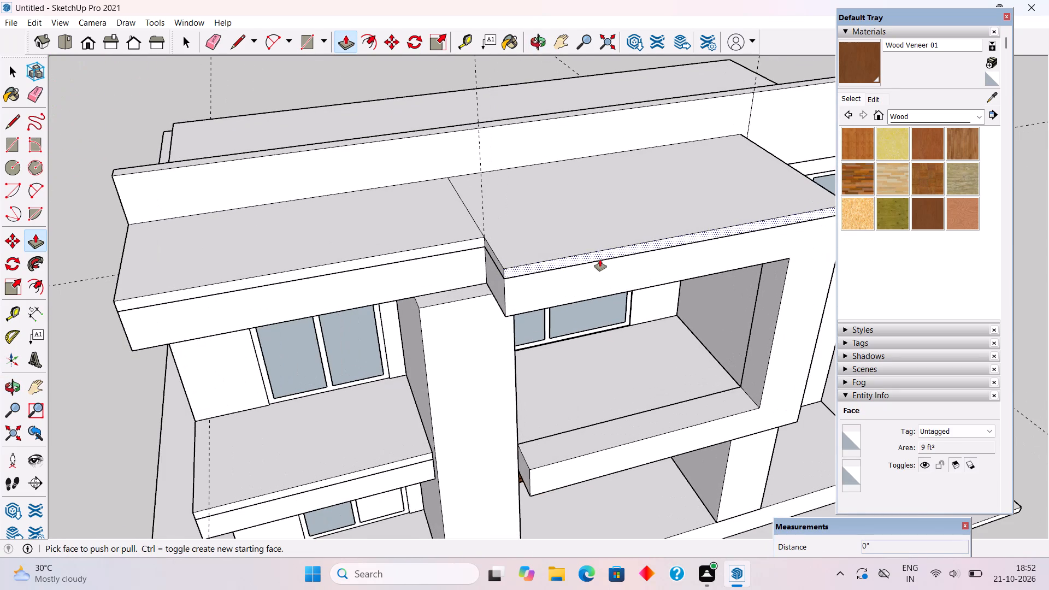
double_click(443, 249)
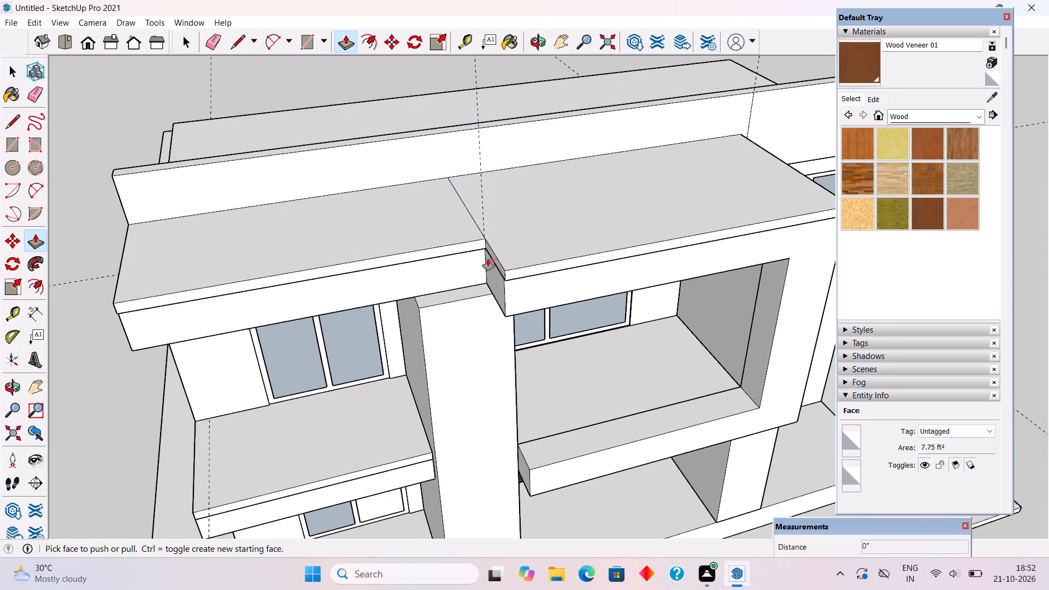
double_click(492, 257)
Extend the two outer end faces of the canopy's top slabs, above the entrance bay and the side balcony, outward by 2".
middle_drag(518, 266, 384, 109)
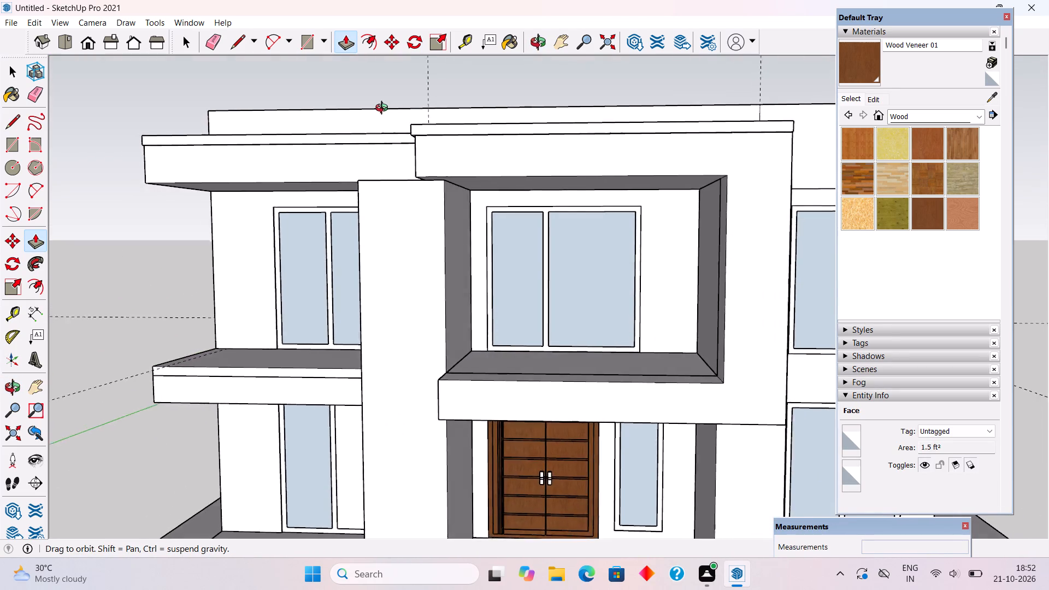
middle_drag(384, 109, 174, 172)
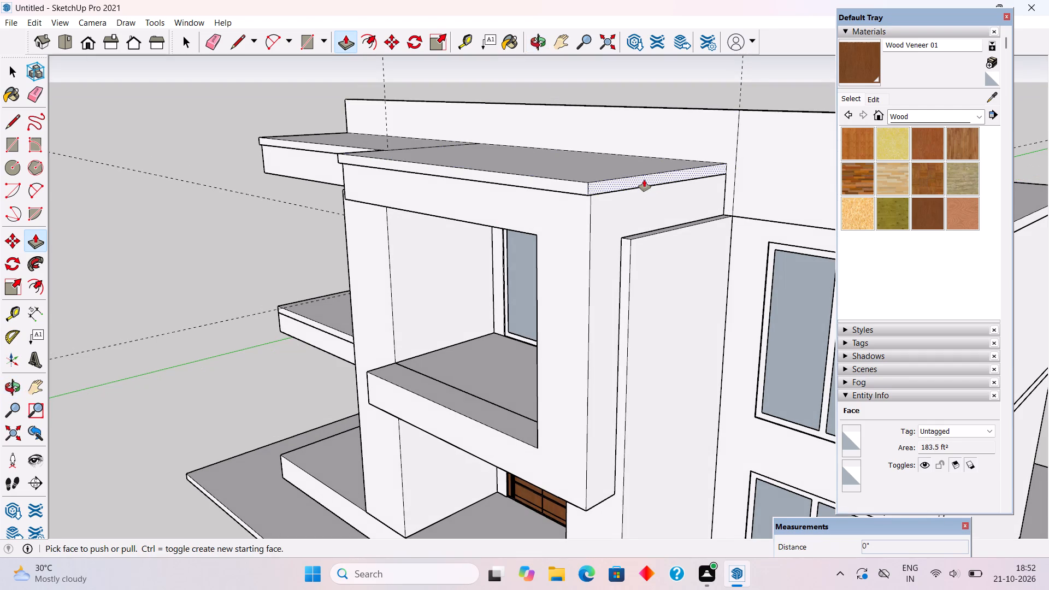
double_click(644, 180)
middle_drag(491, 274, 708, 291)
middle_drag(185, 211, 367, 210)
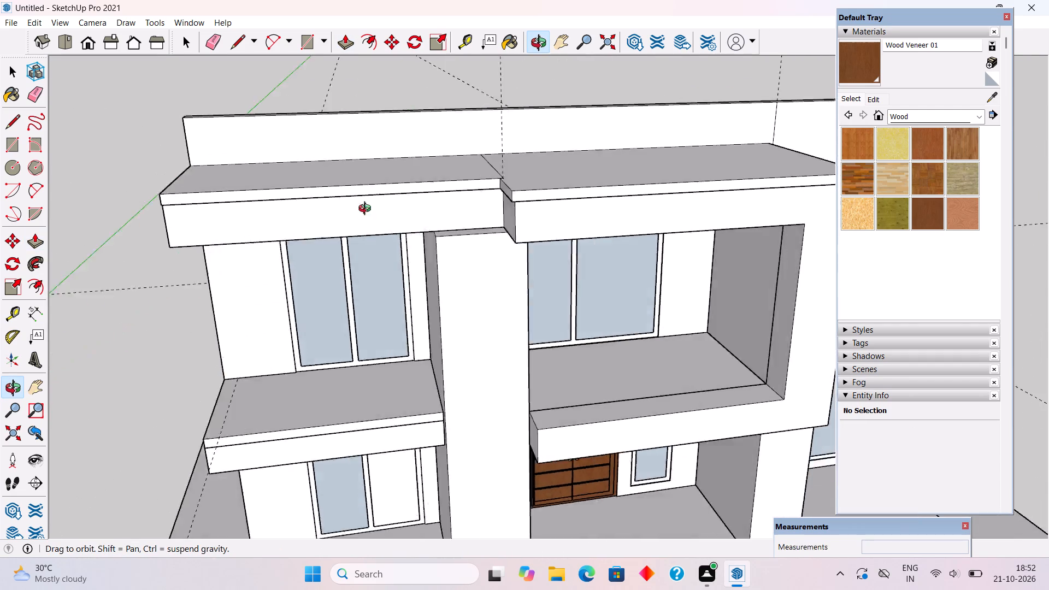
middle_drag(367, 210, 405, 209)
double_click(257, 214)
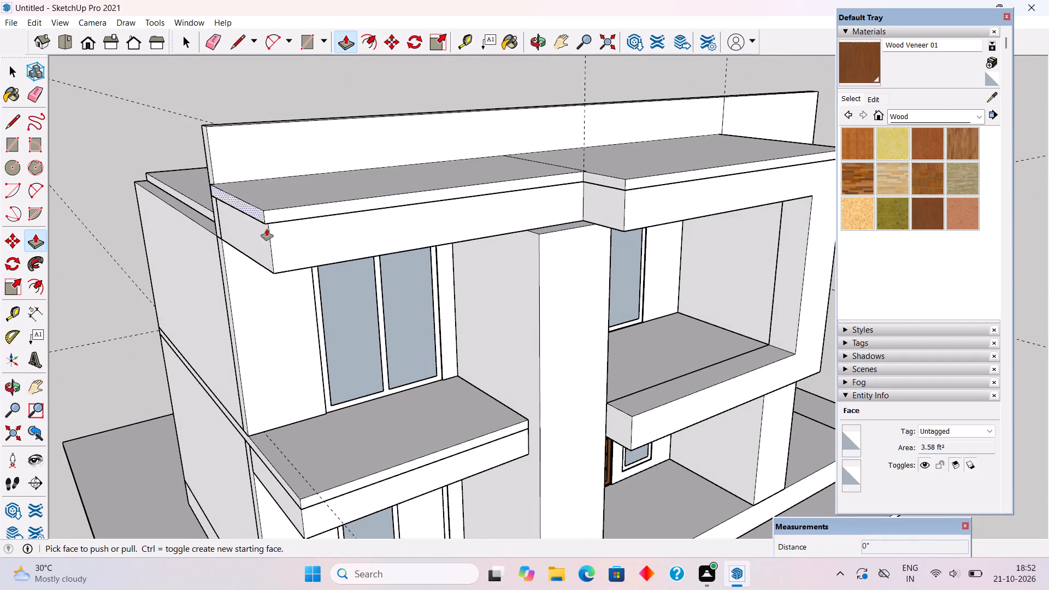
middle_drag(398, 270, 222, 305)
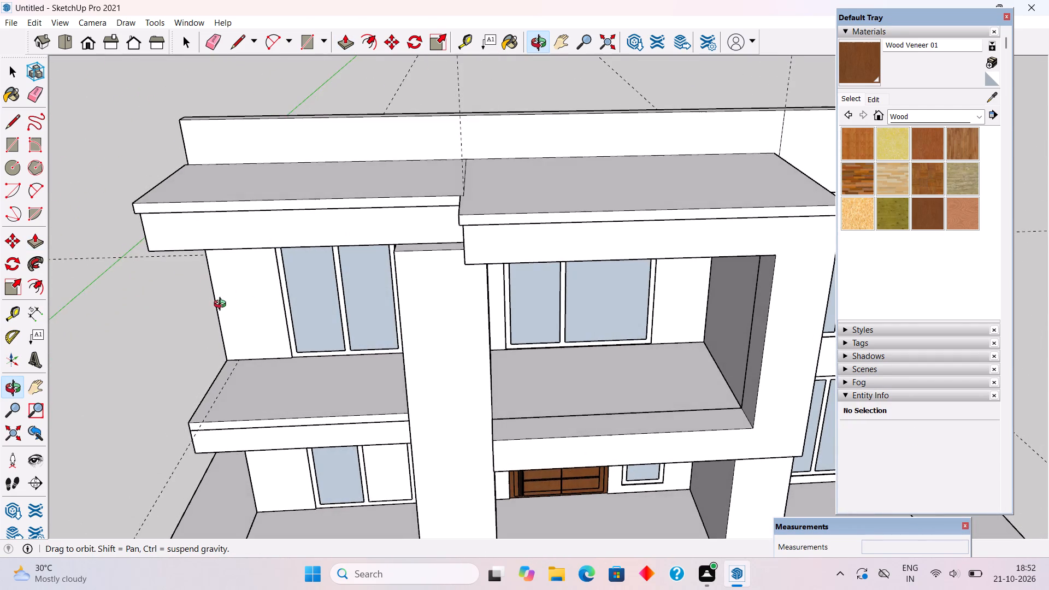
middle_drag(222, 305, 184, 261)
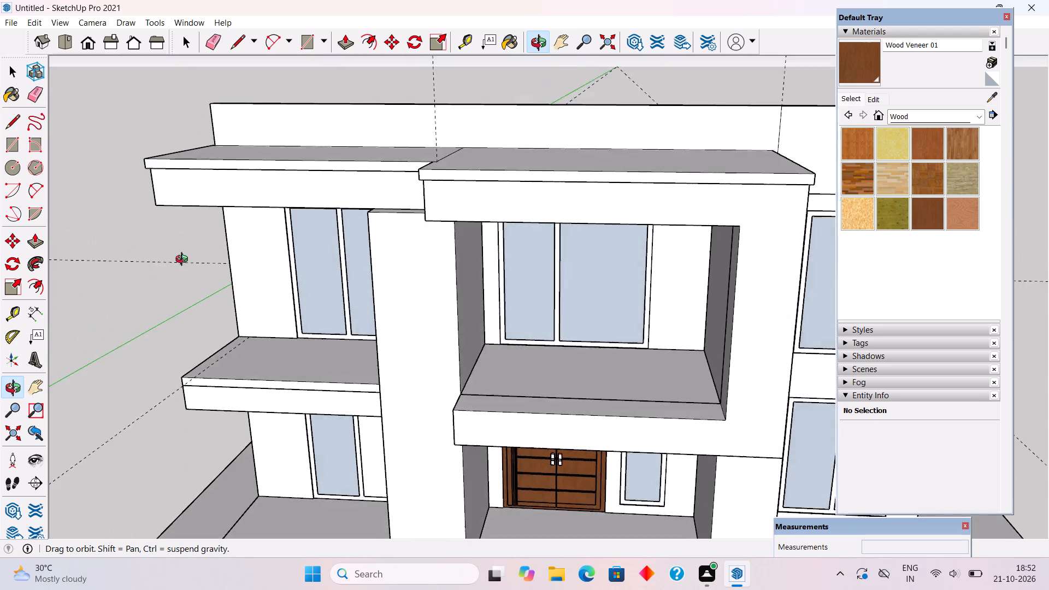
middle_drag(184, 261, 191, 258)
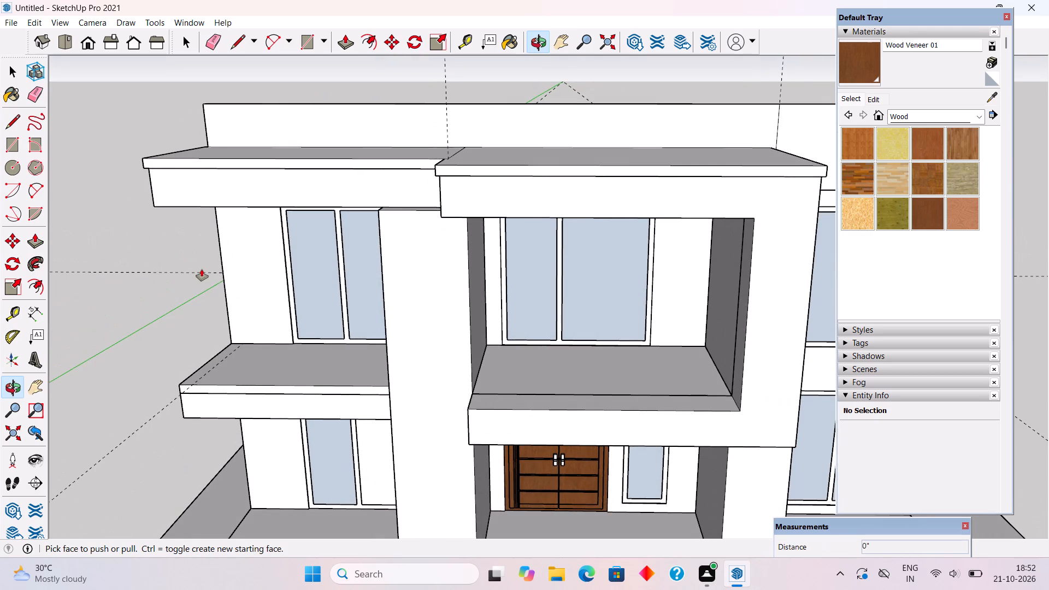
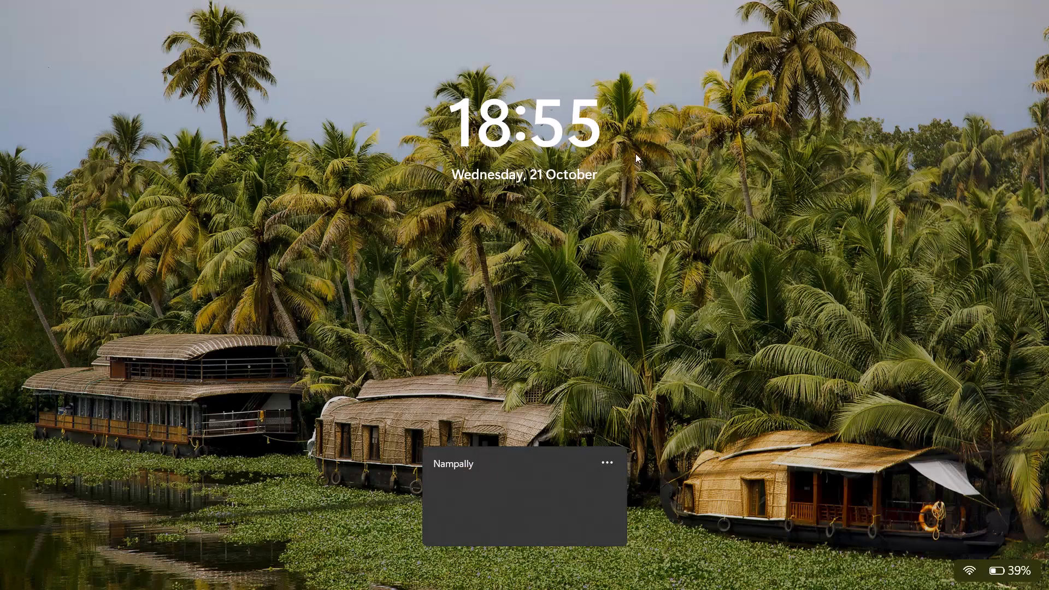
Dismiss the lock screen and return to the house model in SketchUp.
drag(637, 155, 646, 157)
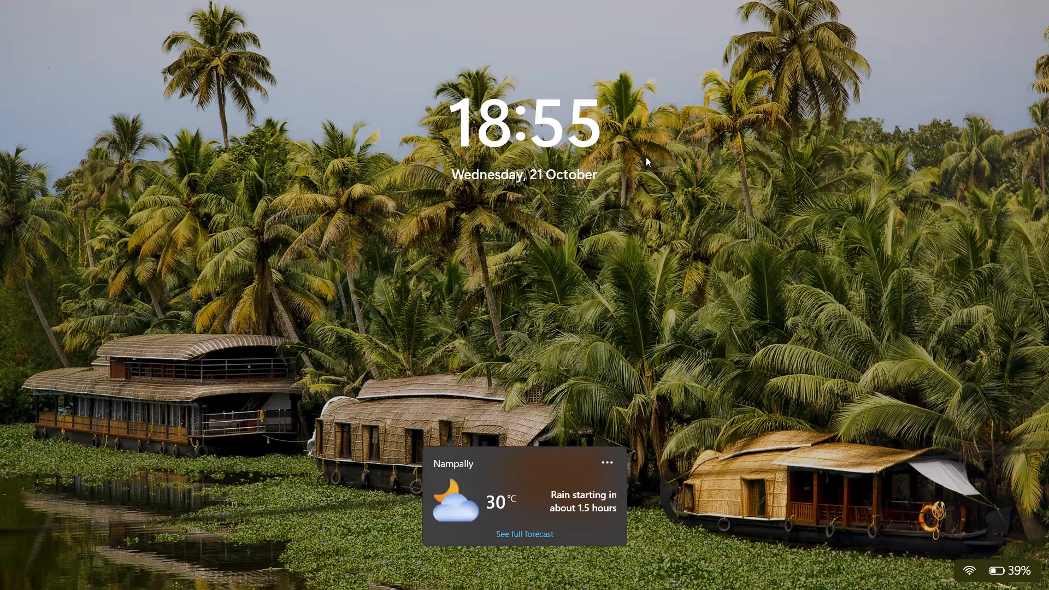
double_click(639, 331)
Delete the dividing edge between the two front roof slab sections and the tiny leftover edge at their inner corner.
scroll(639, 331, down, 4)
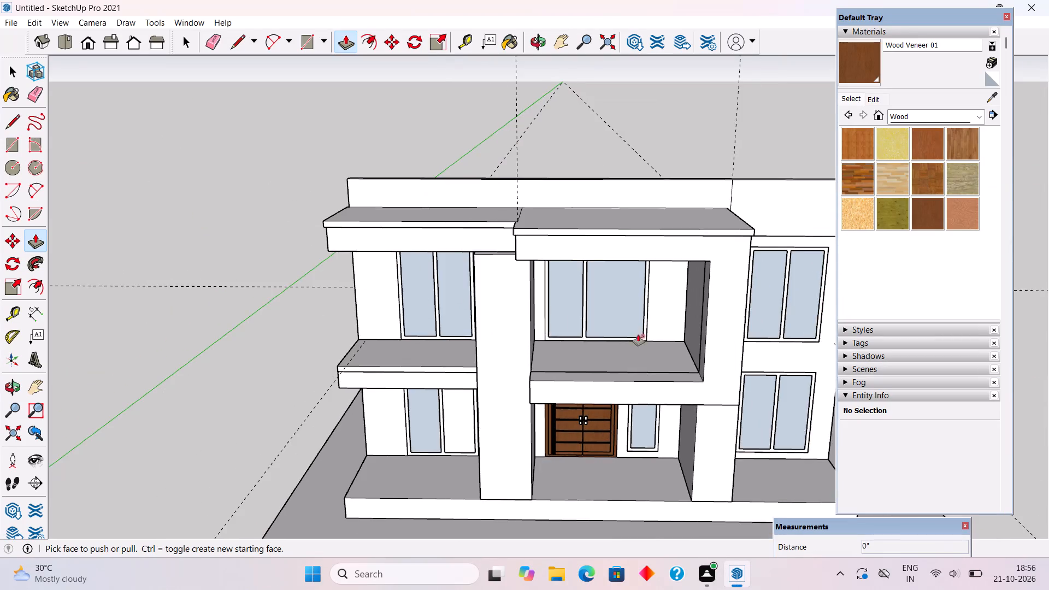
middle_drag(638, 343, 708, 465)
scroll(549, 280, up, 7)
key(space)
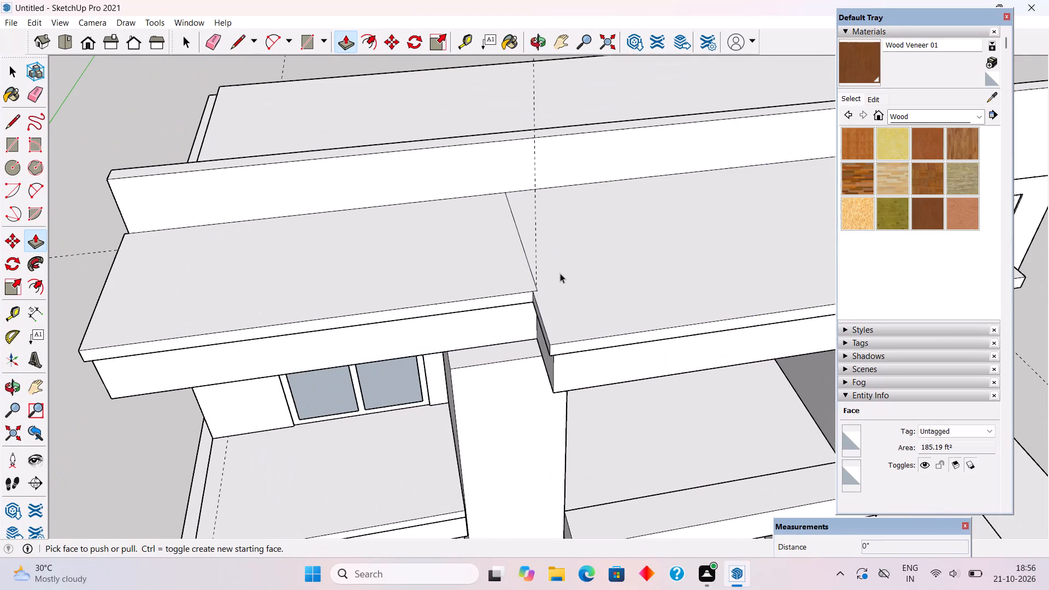
scroll(667, 322, up, 4)
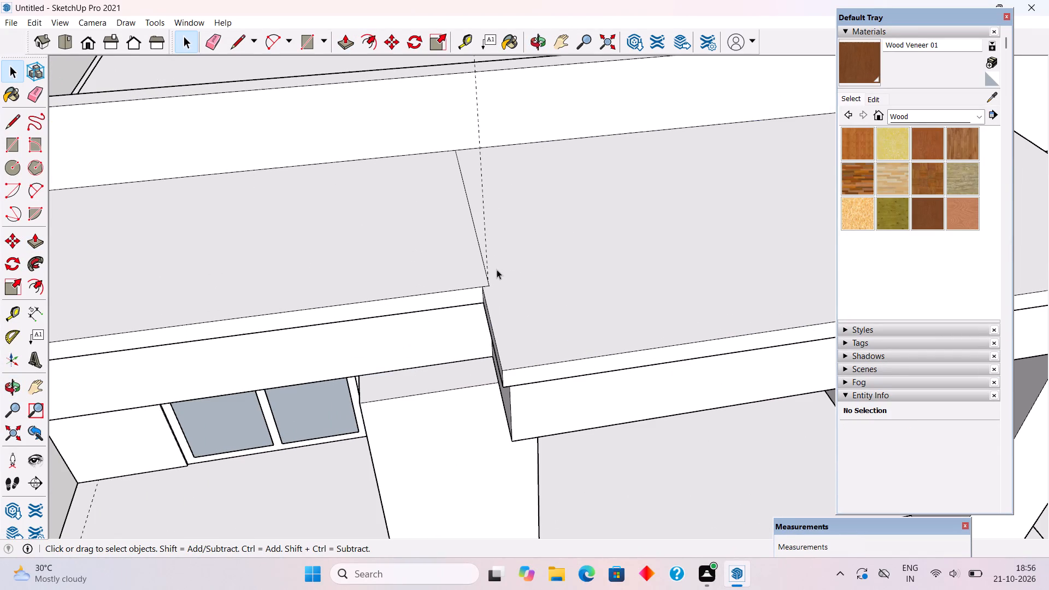
click(470, 213)
key(Delete)
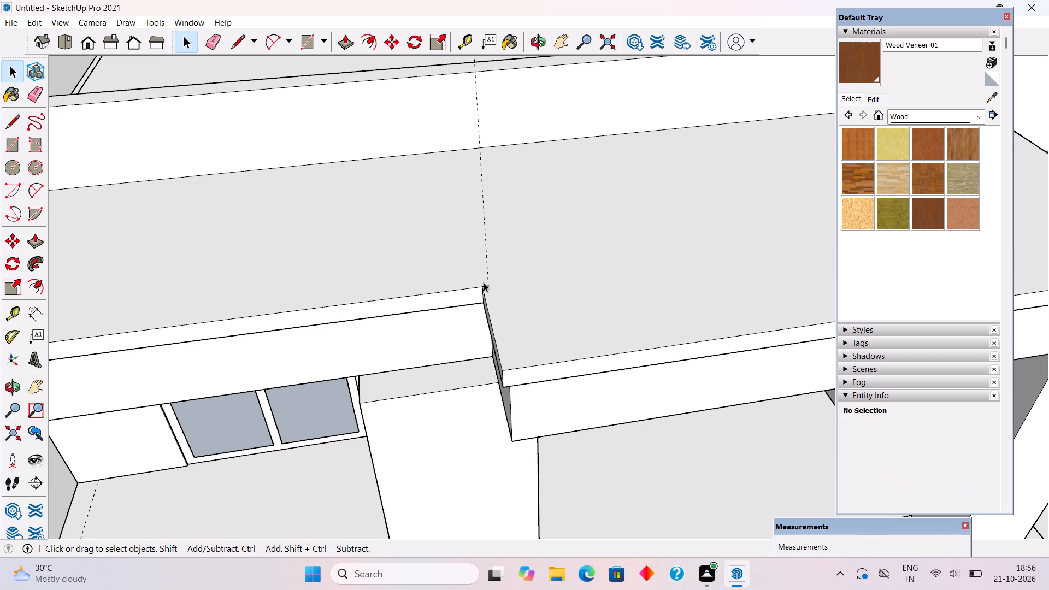
click(484, 284)
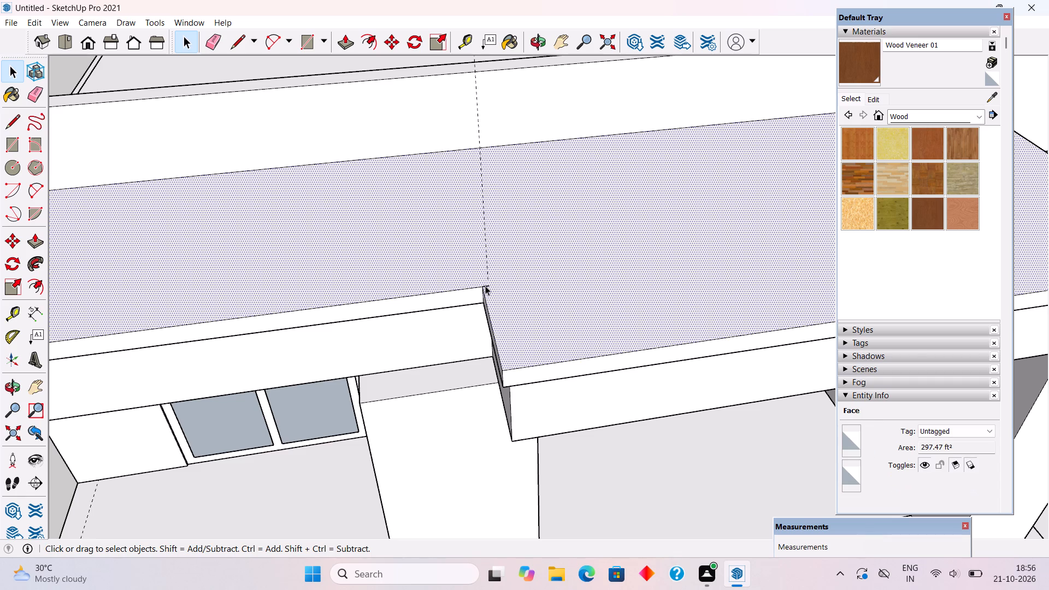
click(485, 286)
key(Delete)
click(500, 265)
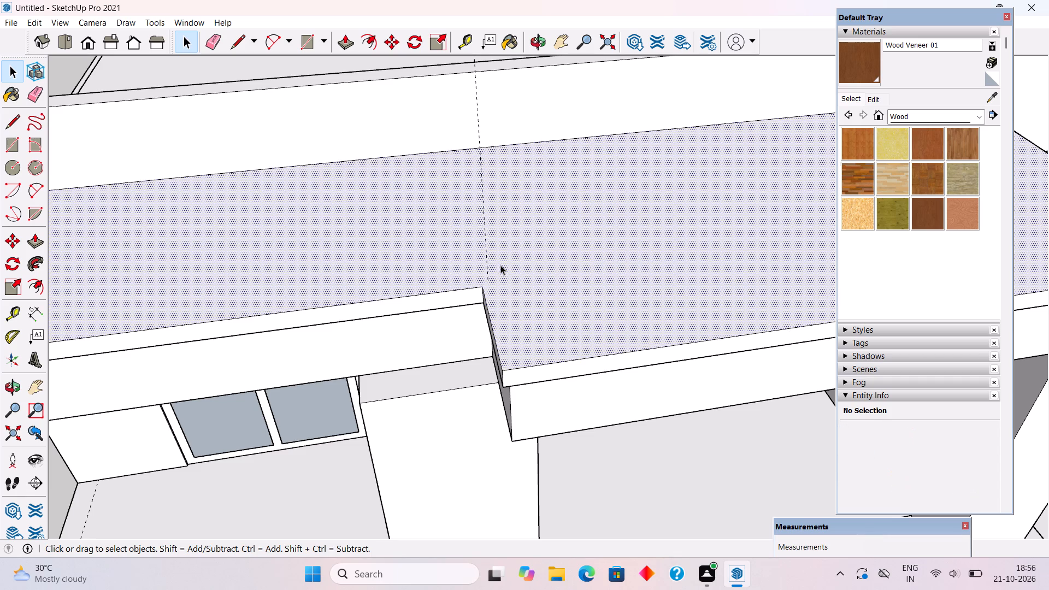
Group the merged front roof slab together with its connected parapet wall geometry.
middle_drag(650, 344, 482, 157)
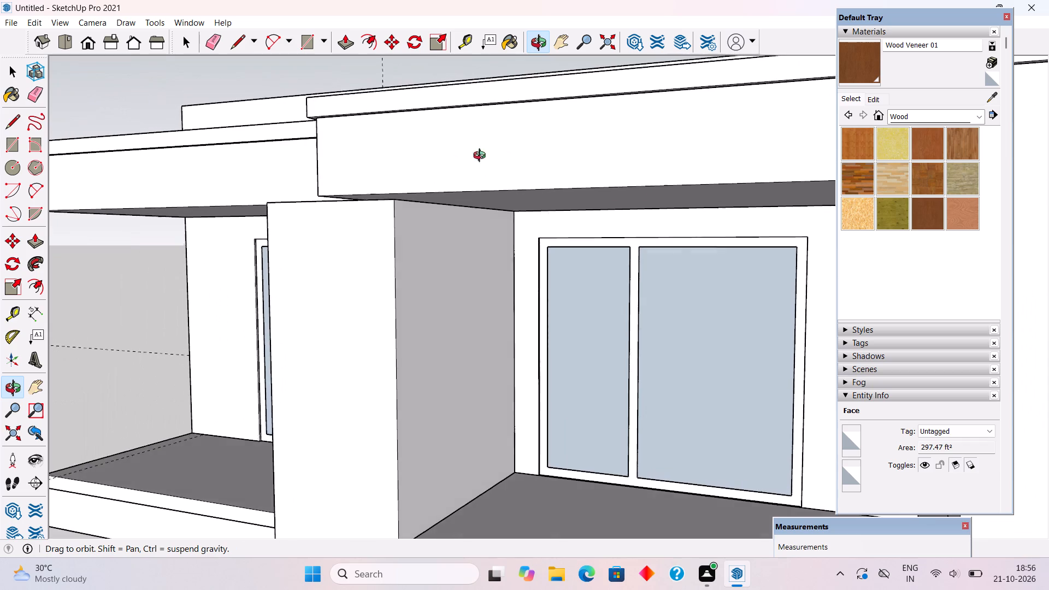
middle_drag(482, 157, 836, 249)
scroll(836, 249, down, 12)
middle_drag(680, 306, 712, 164)
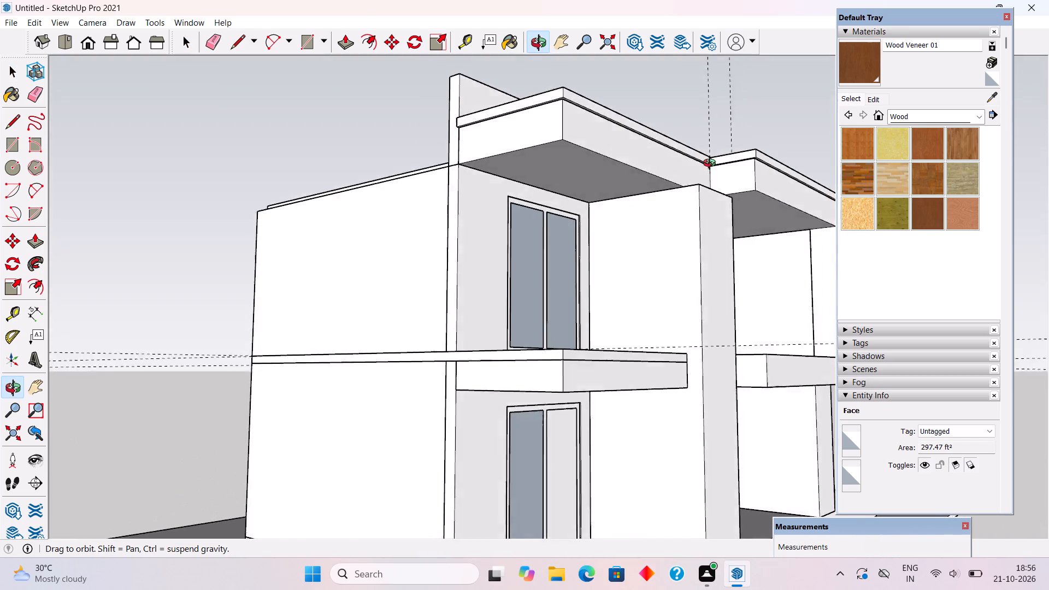
middle_drag(712, 164, 666, 321)
scroll(666, 308, up, 1)
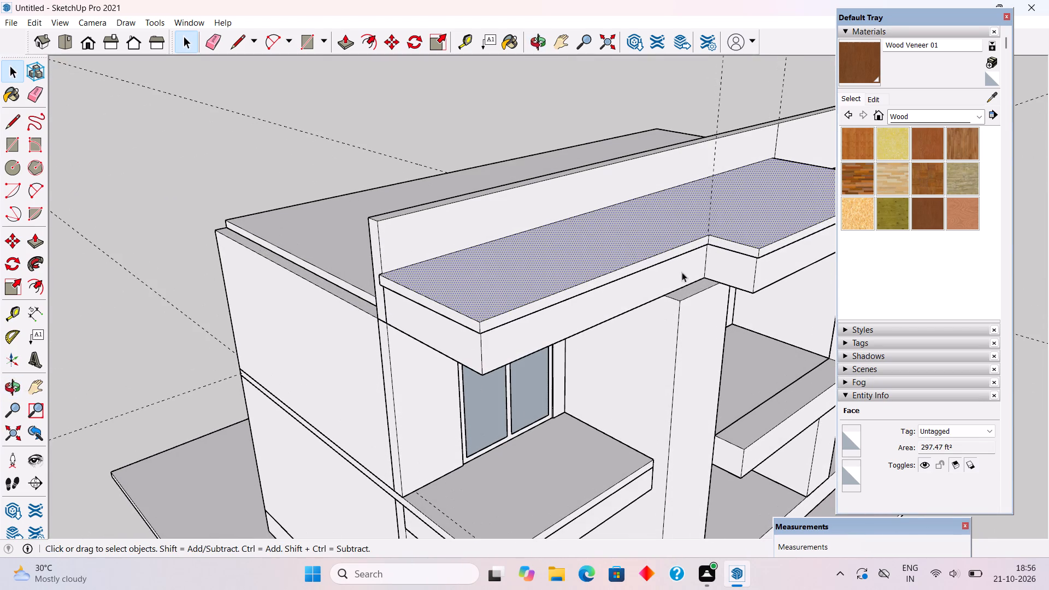
triple_click(687, 236)
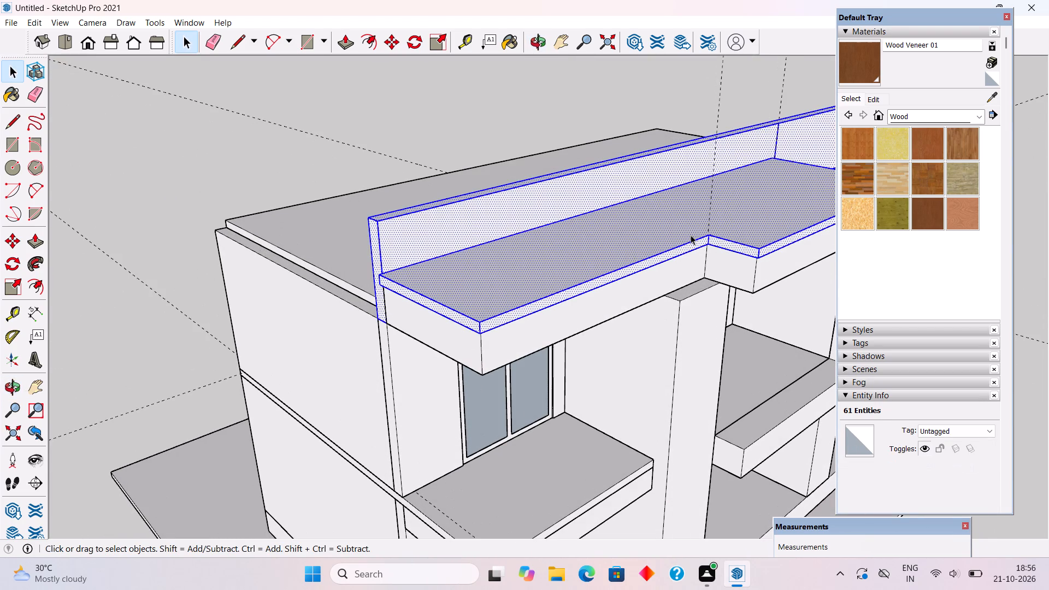
right_click(694, 234)
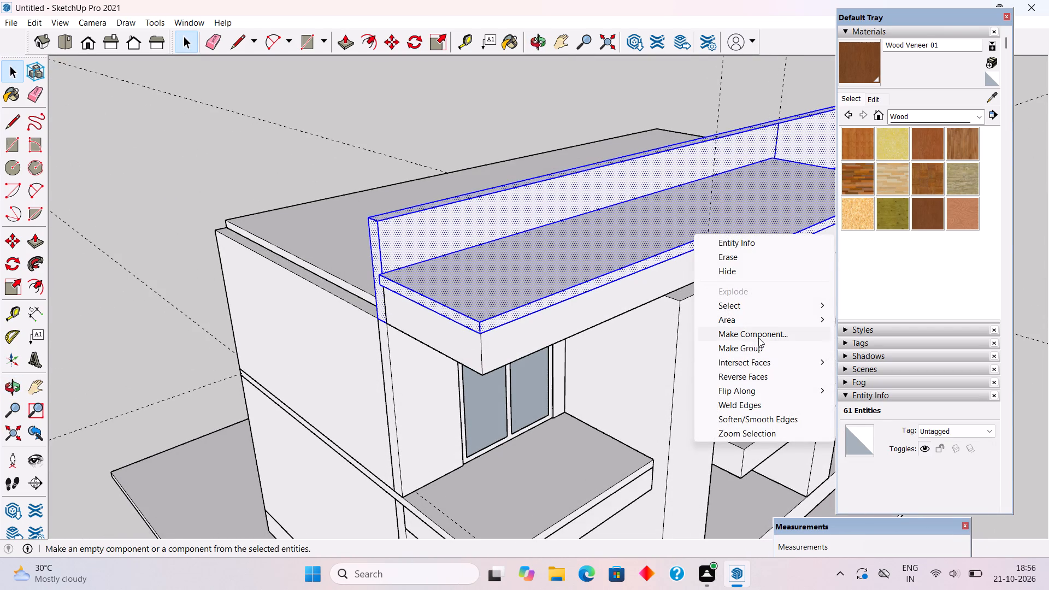
click(767, 349)
scroll(751, 327, down, 5)
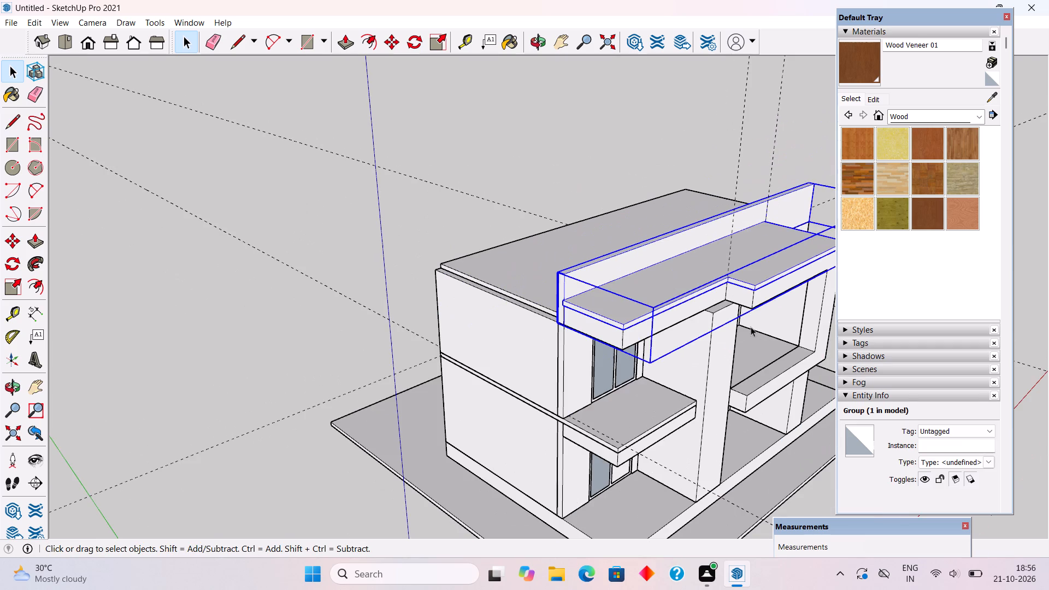
click(740, 155)
Examine the front facade from several angles, focusing on the roof slab, balcony frame, side pillars and entrance.
middle_drag(747, 238, 586, 181)
click(591, 139)
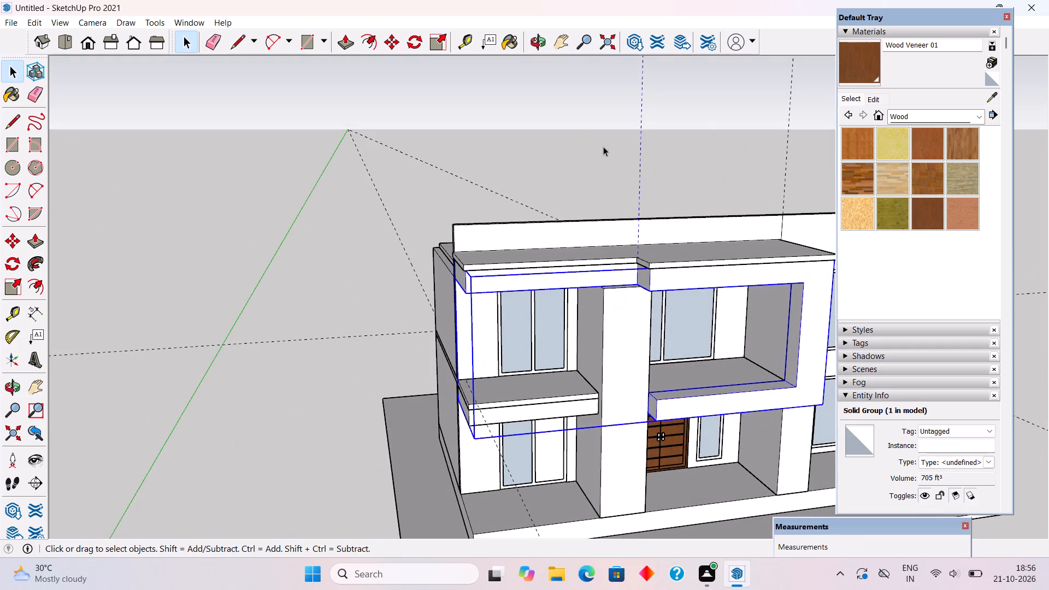
middle_drag(641, 210, 549, 390)
scroll(549, 390, down, 3)
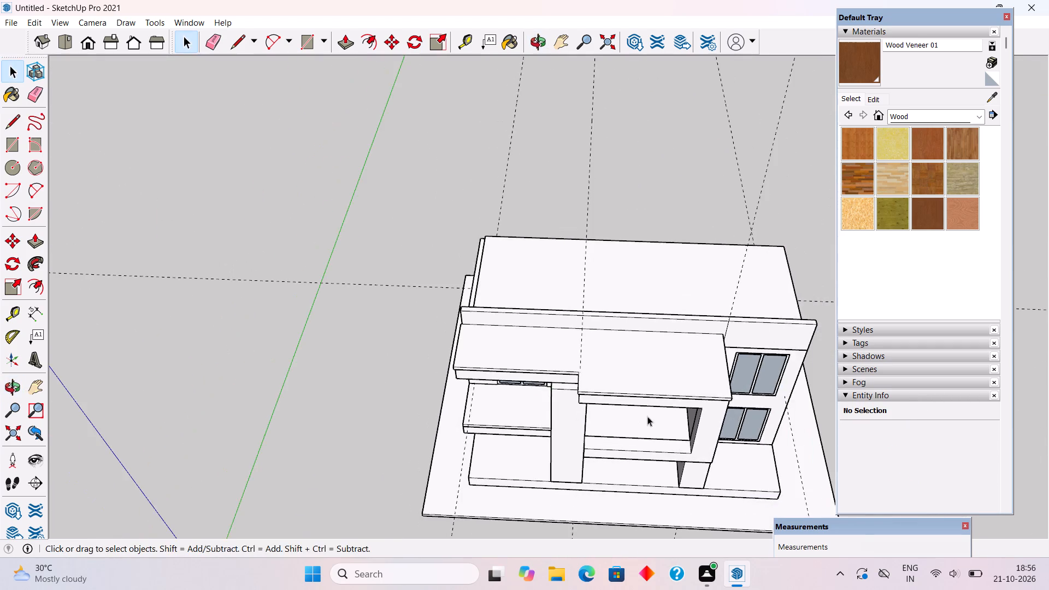
middle_drag(650, 408, 563, 240)
middle_drag(682, 339, 586, 305)
scroll(681, 304, up, 4)
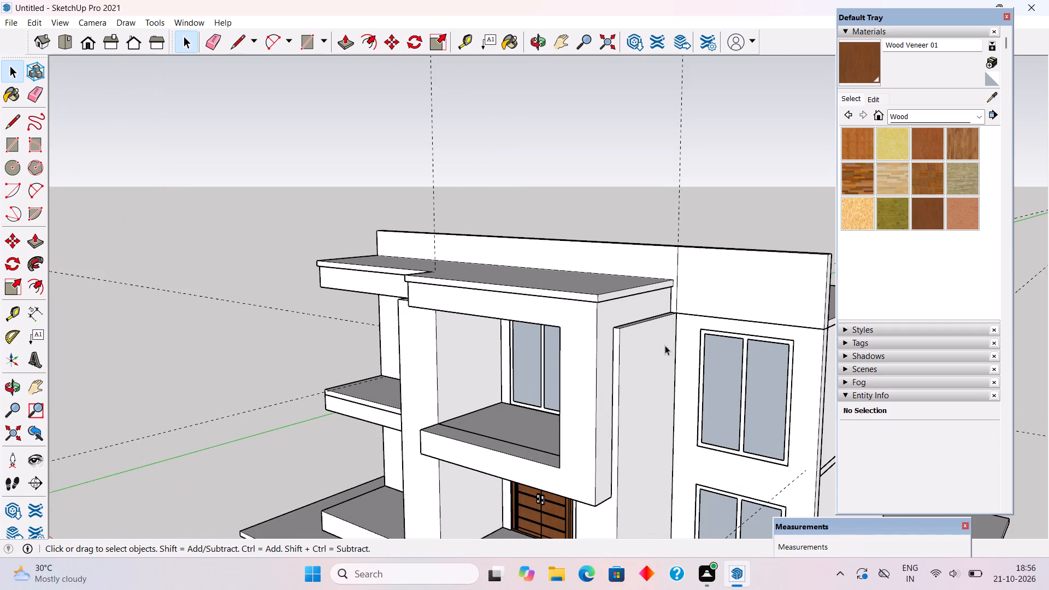
middle_drag(718, 309, 756, 366)
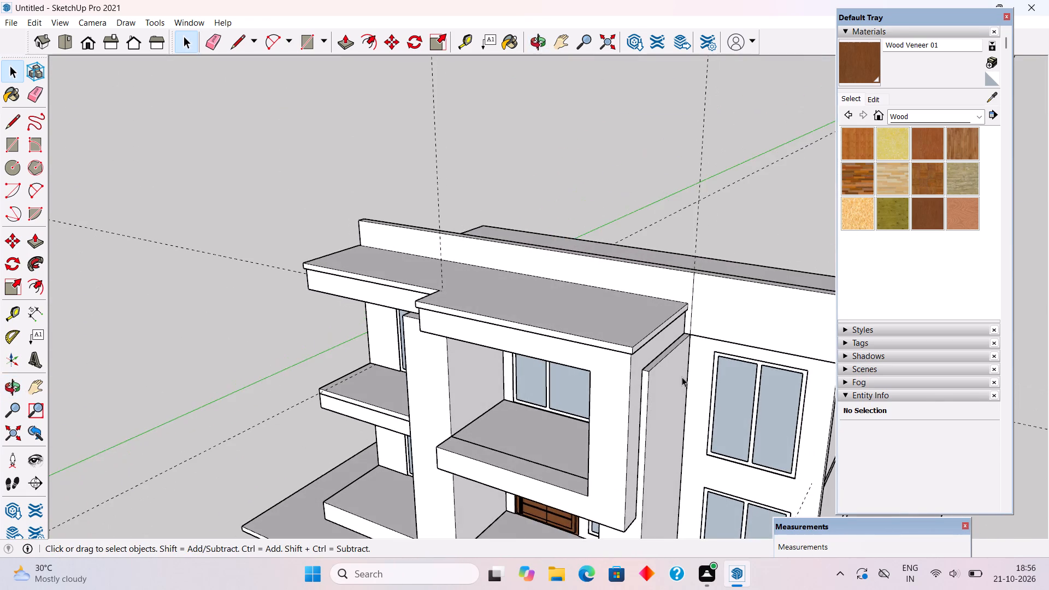
scroll(686, 364, up, 4)
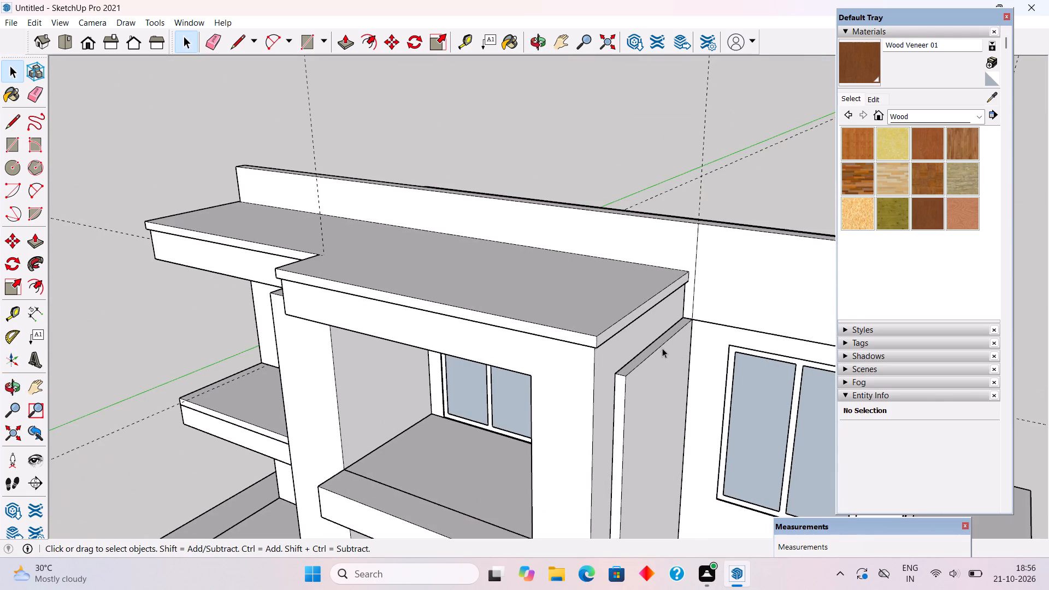
middle_drag(658, 355, 715, 204)
scroll(680, 477, up, 1)
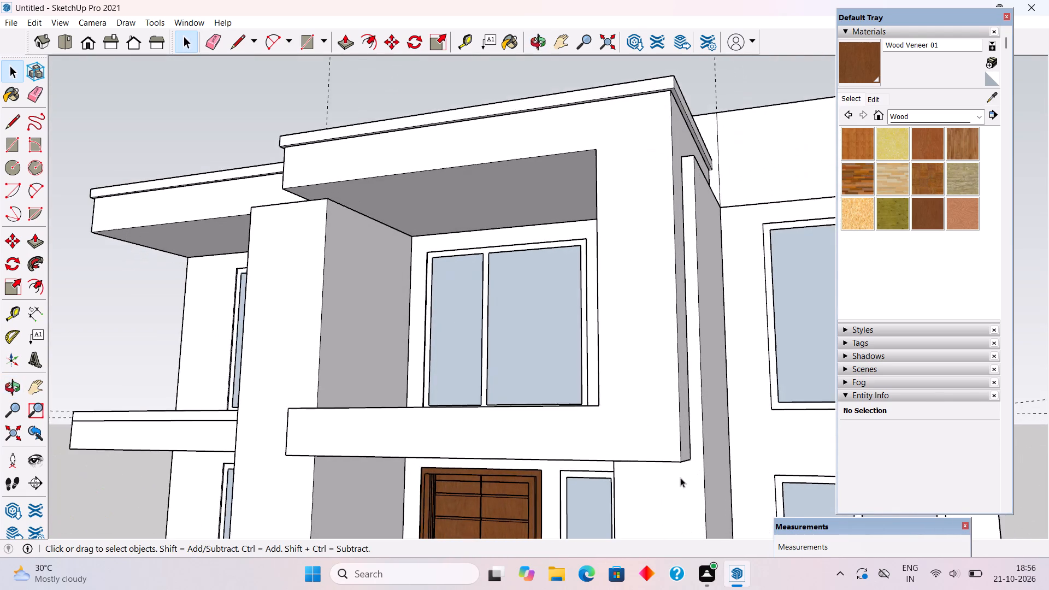
scroll(680, 477, up, 4)
scroll(702, 441, down, 5)
middle_drag(705, 430, 696, 547)
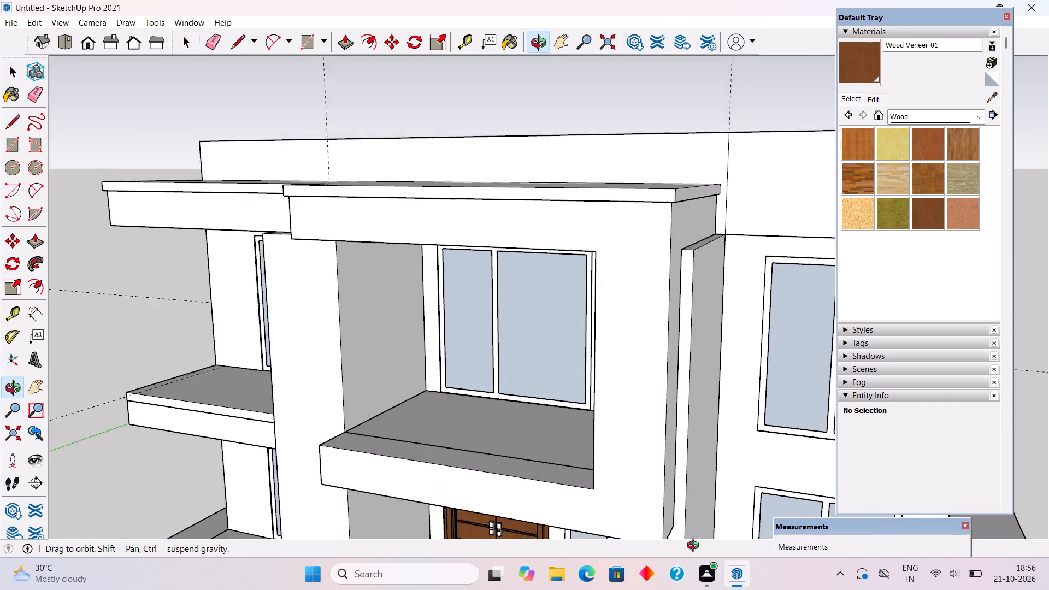
middle_drag(696, 547, 710, 589)
scroll(695, 292, up, 2)
middle_drag(712, 298, 745, 279)
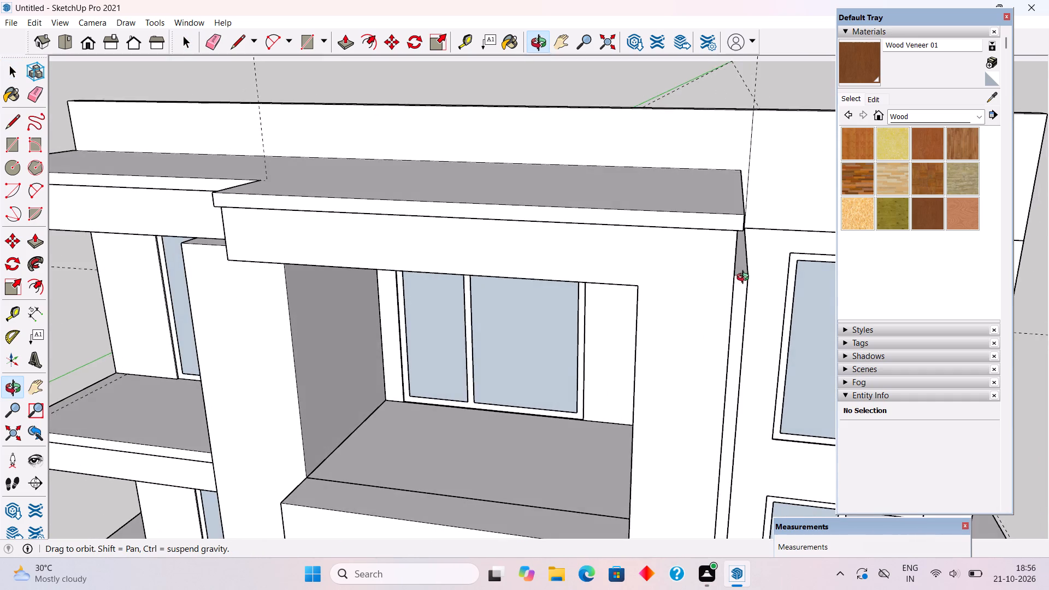
middle_drag(745, 279, 700, 329)
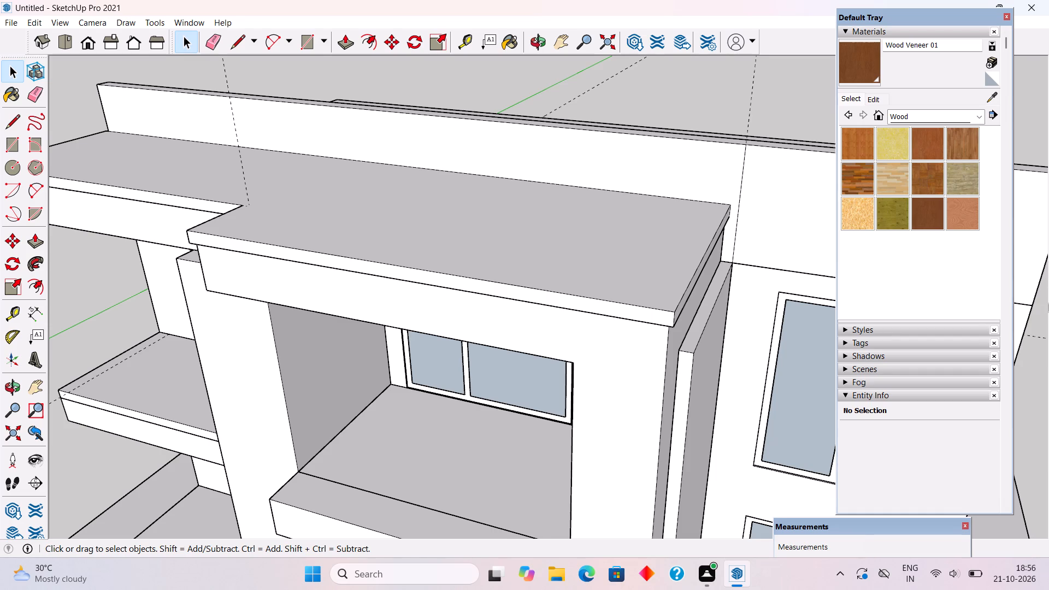
middle_drag(1040, 305, 1048, 136)
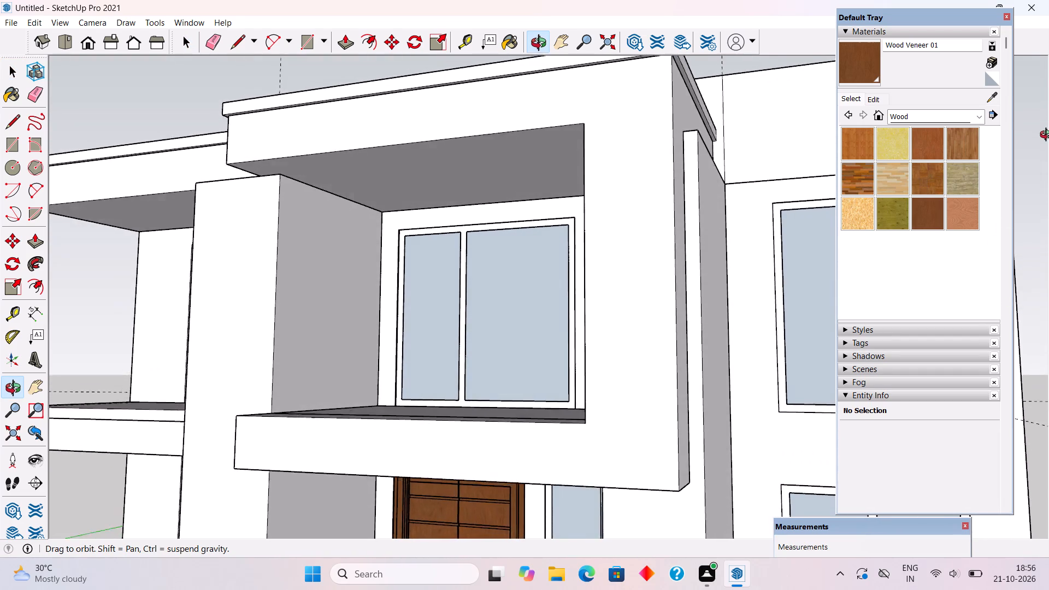
middle_drag(1048, 136, 965, 373)
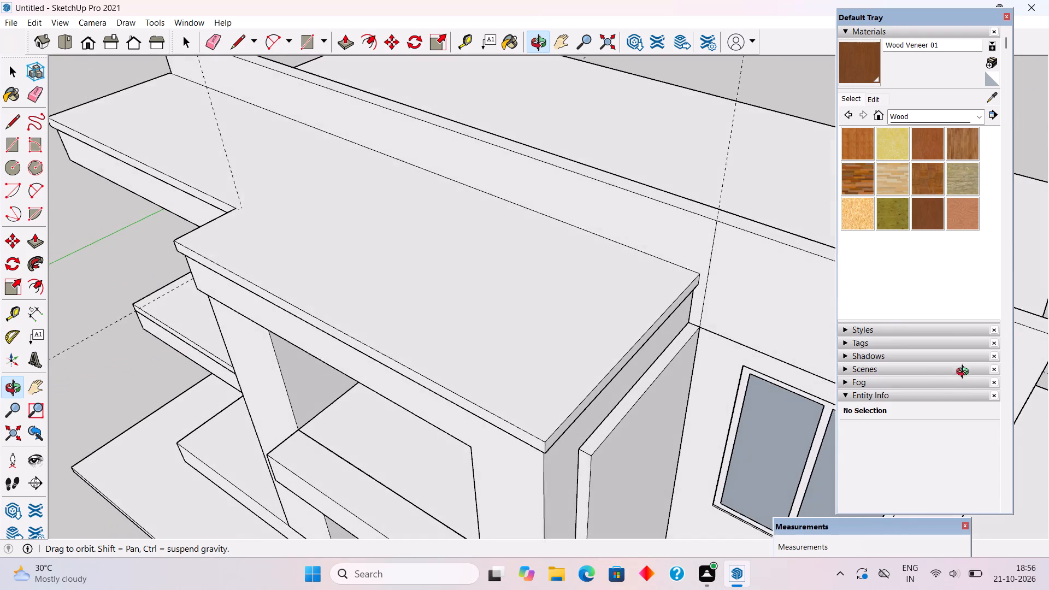
middle_drag(965, 373, 984, 439)
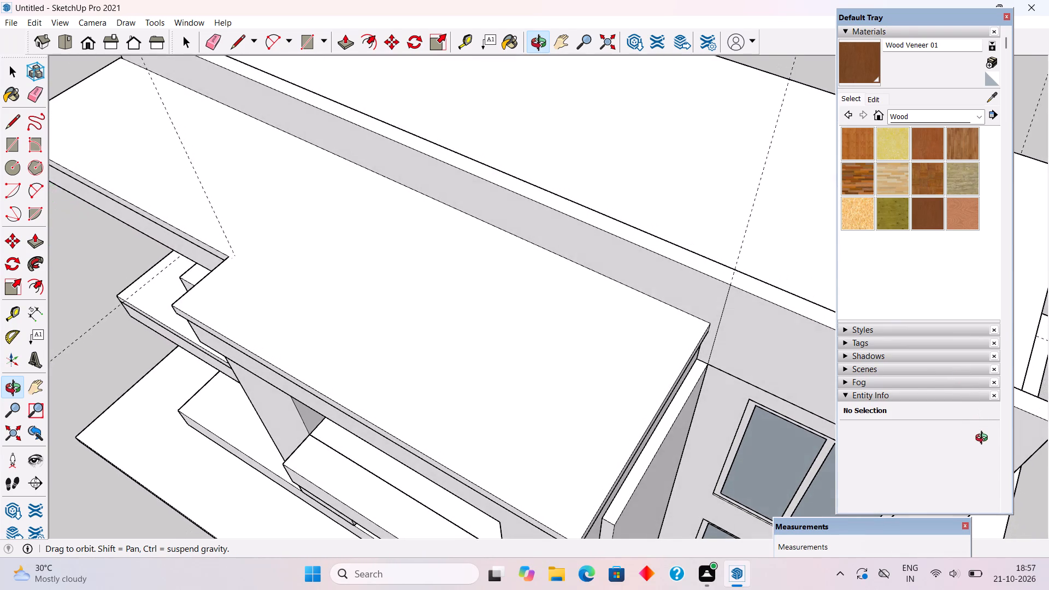
middle_drag(984, 439, 1001, 214)
middle_drag(1011, 251, 1018, 326)
scroll(1017, 291, down, 4)
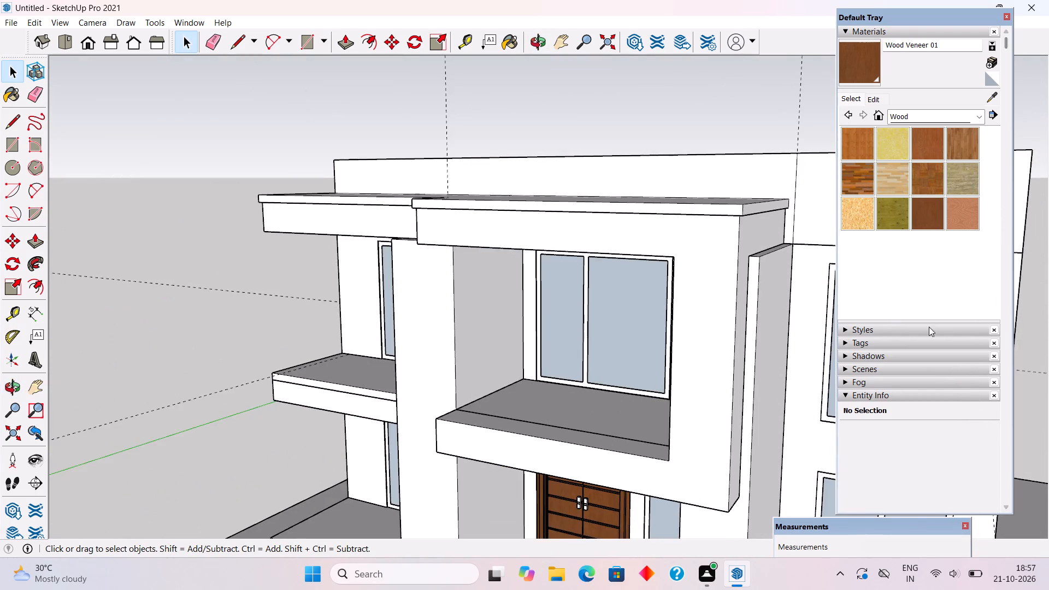
scroll(801, 281, down, 3)
middle_drag(608, 294, 611, 300)
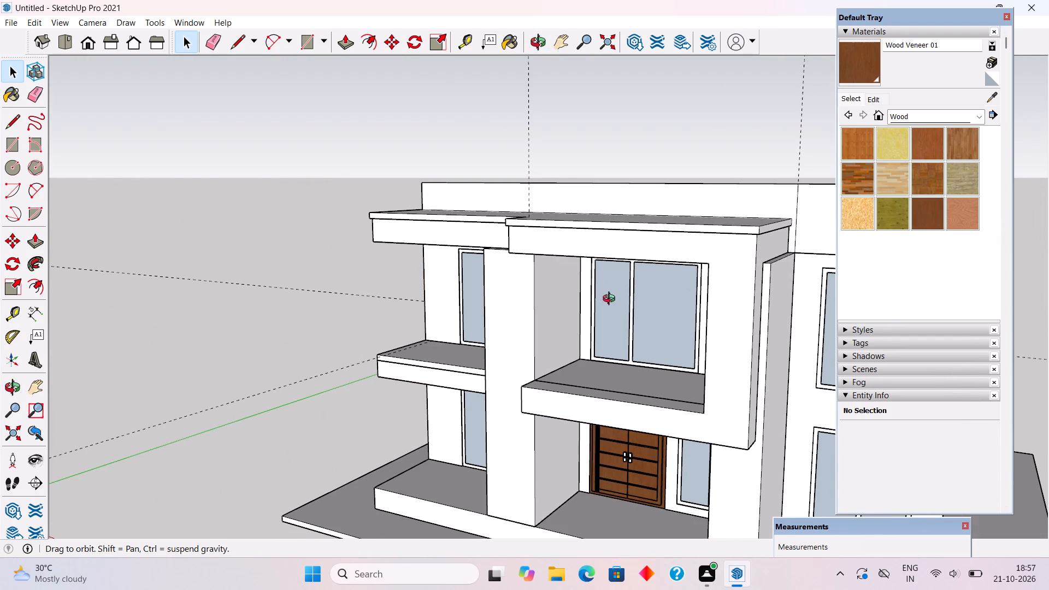
middle_drag(611, 300, 709, 308)
scroll(709, 308, down, 3)
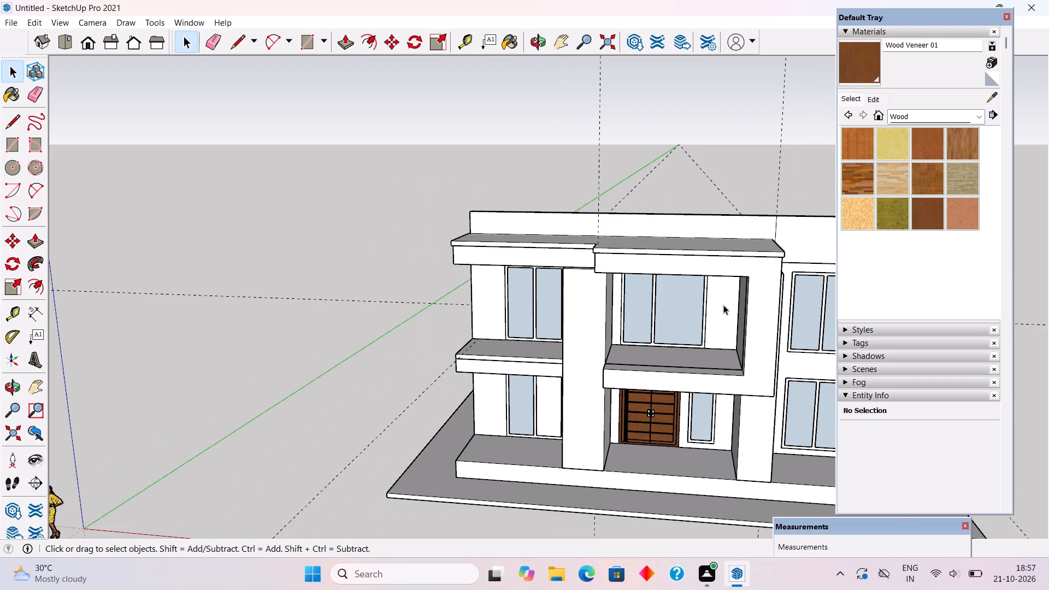
scroll(726, 300, up, 4)
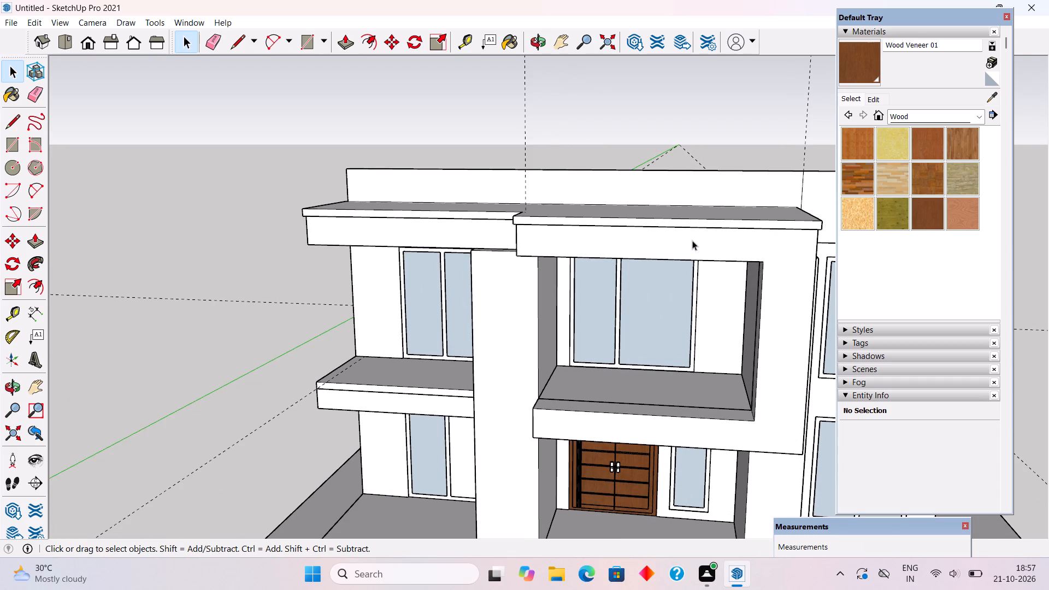
scroll(692, 240, down, 1)
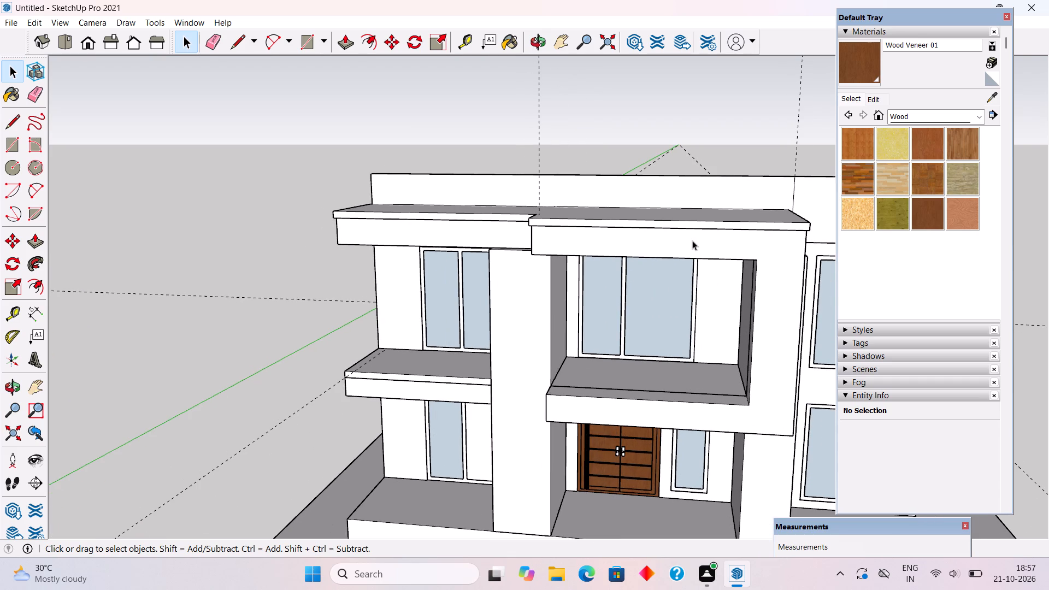
scroll(716, 227, down, 1)
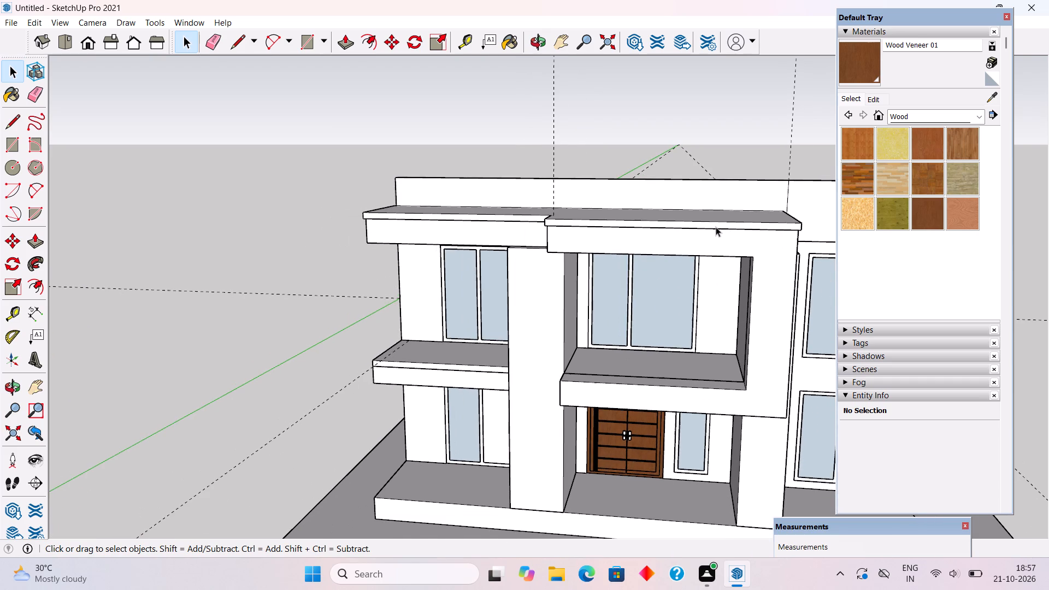
scroll(716, 227, down, 1)
middle_drag(721, 226, 735, 232)
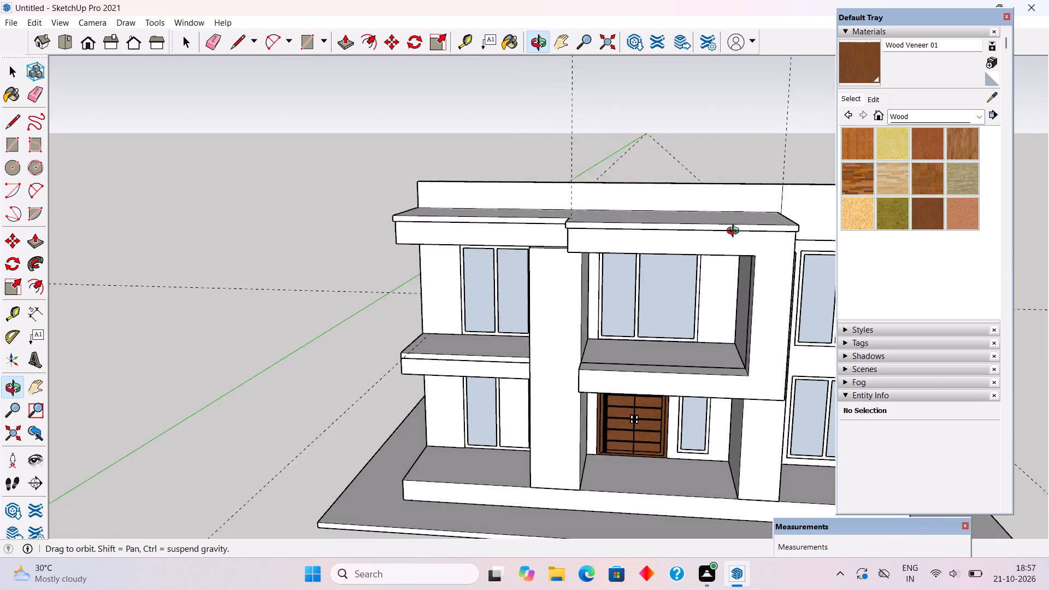
middle_drag(735, 232, 732, 136)
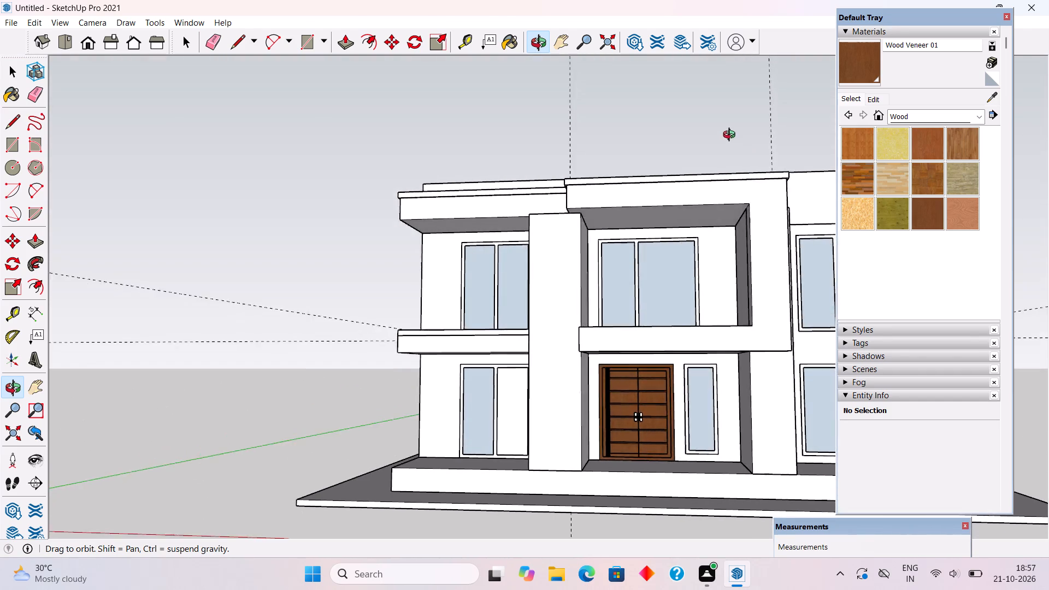
middle_drag(732, 136, 713, 154)
scroll(718, 157, up, 1)
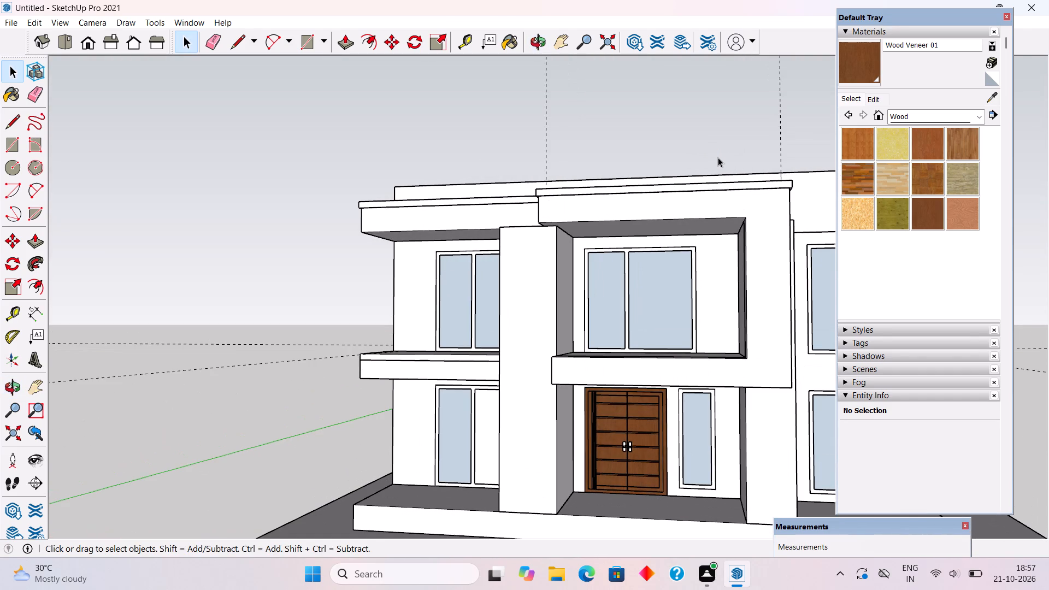
scroll(718, 157, down, 1)
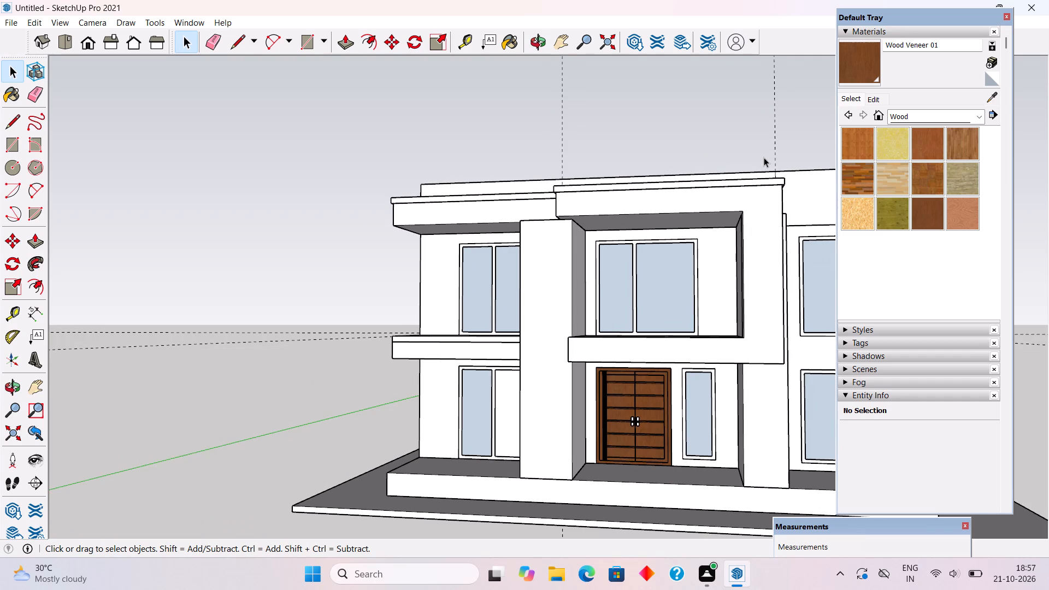
Examine the front facade from above, below and the side, focusing on the roof slab, balcony frame and front parapet.
middle_drag(747, 200, 761, 325)
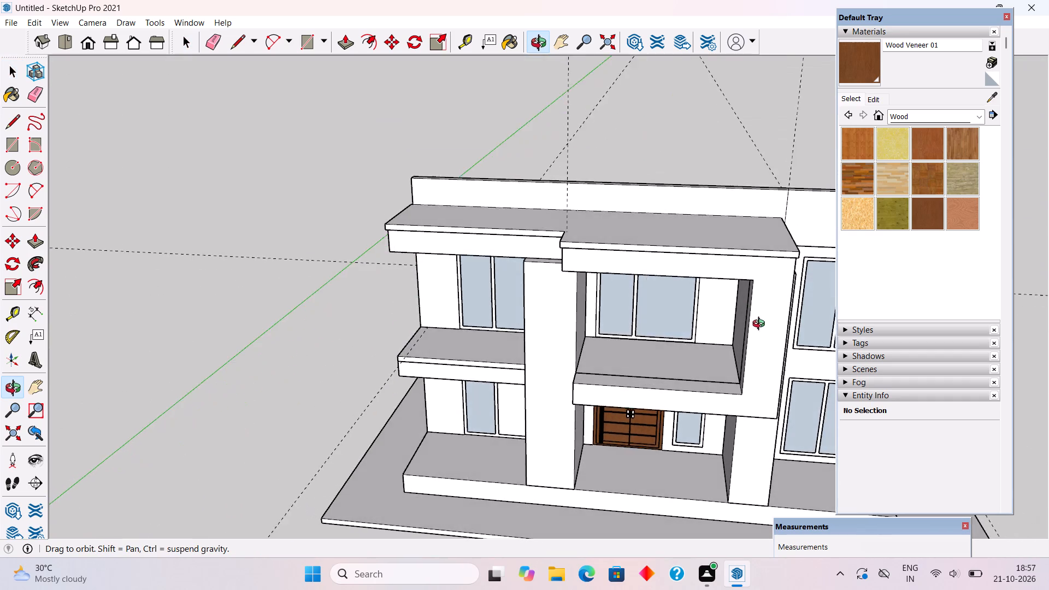
middle_drag(761, 325, 780, 164)
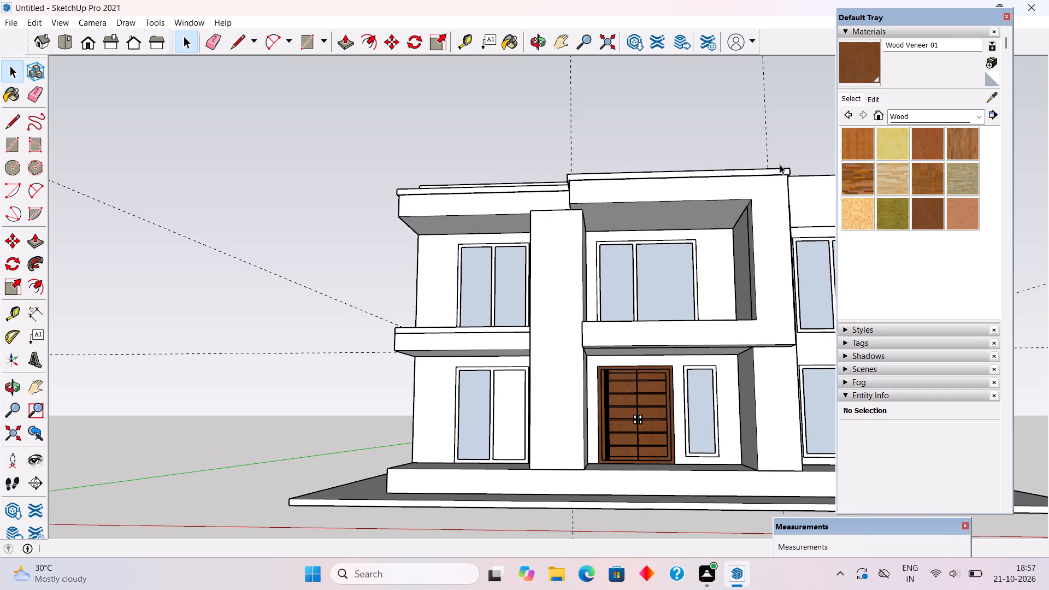
scroll(668, 164, down, 3)
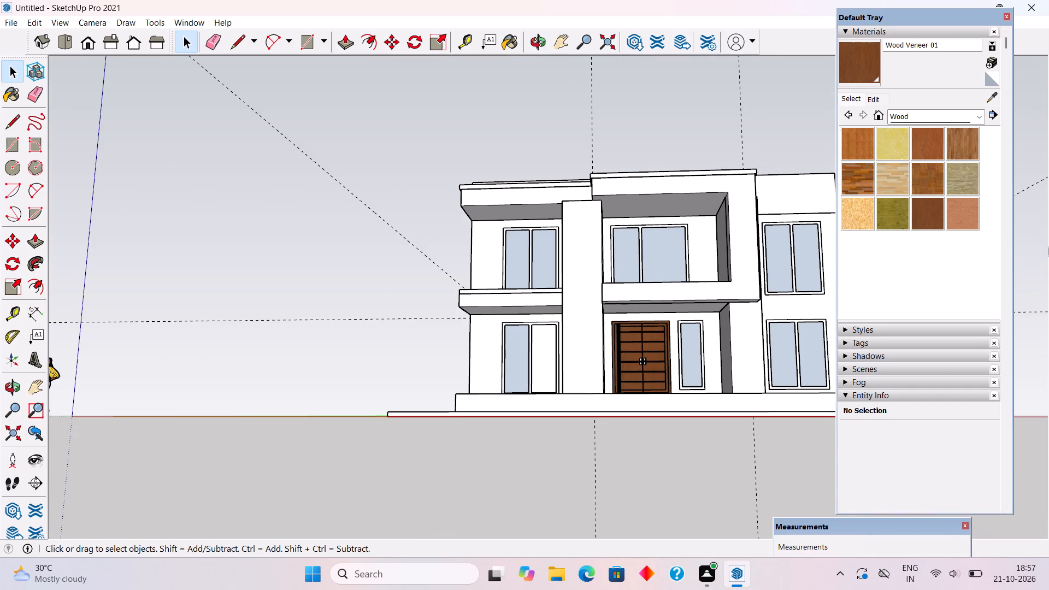
scroll(900, 270, down, 3)
scroll(857, 228, up, 3)
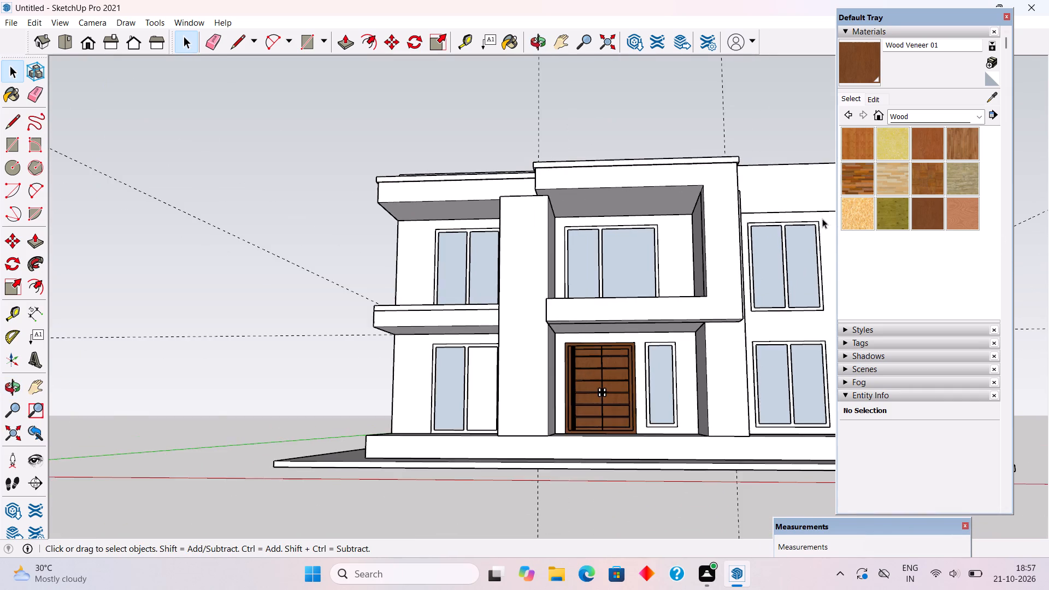
scroll(782, 209, up, 5)
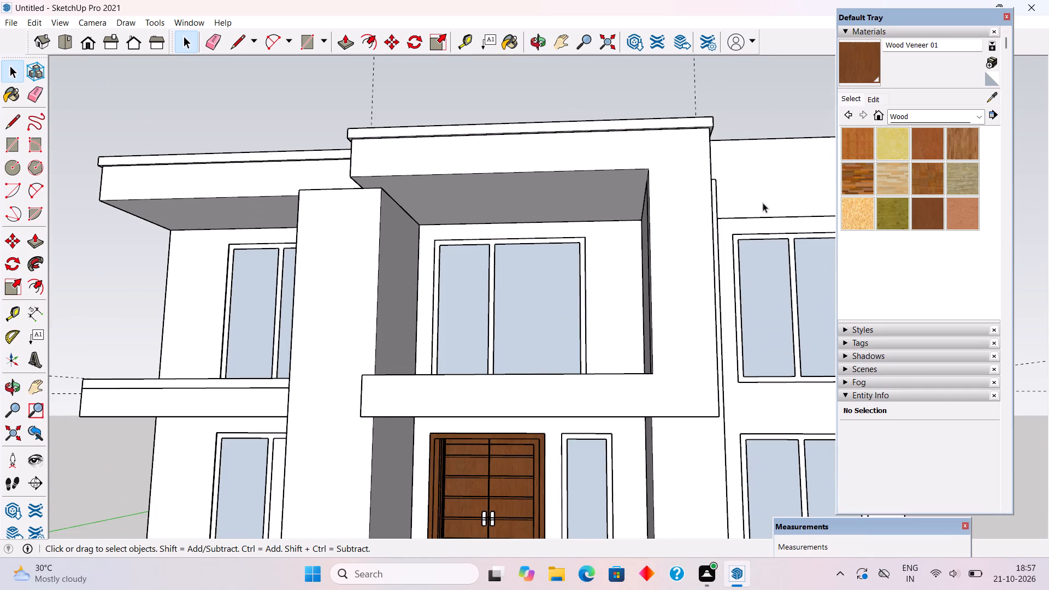
scroll(750, 204, down, 2)
scroll(698, 193, down, 3)
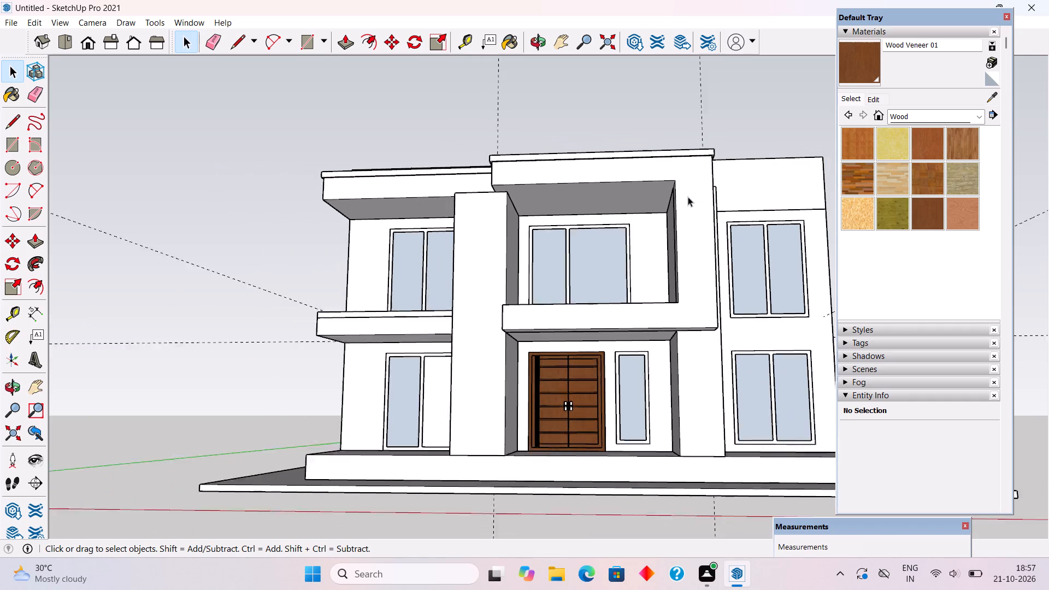
scroll(688, 197, down, 1)
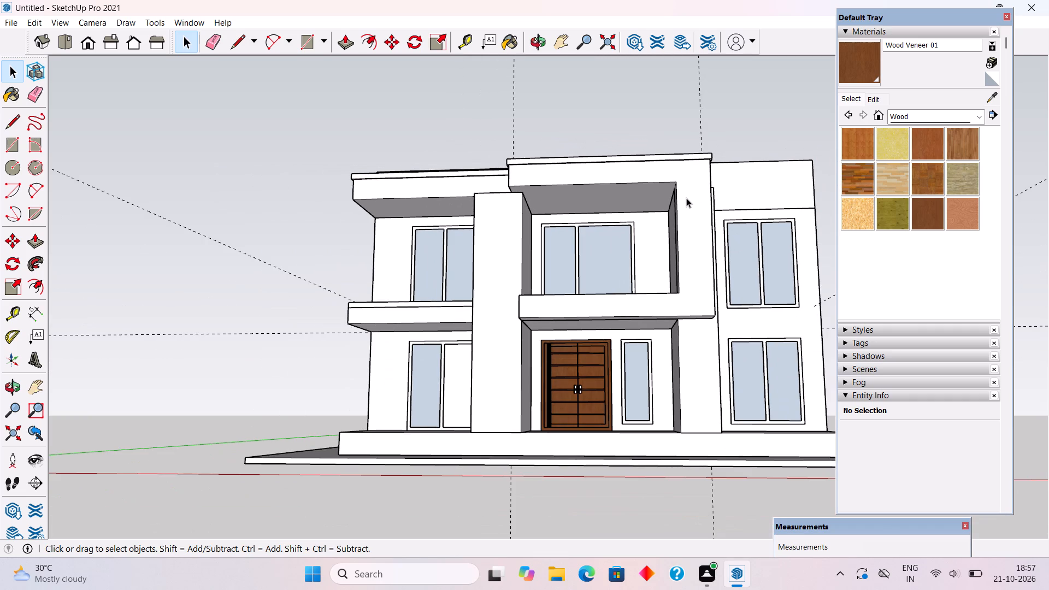
scroll(686, 198, down, 2)
scroll(686, 198, up, 6)
middle_drag(721, 178, 729, 206)
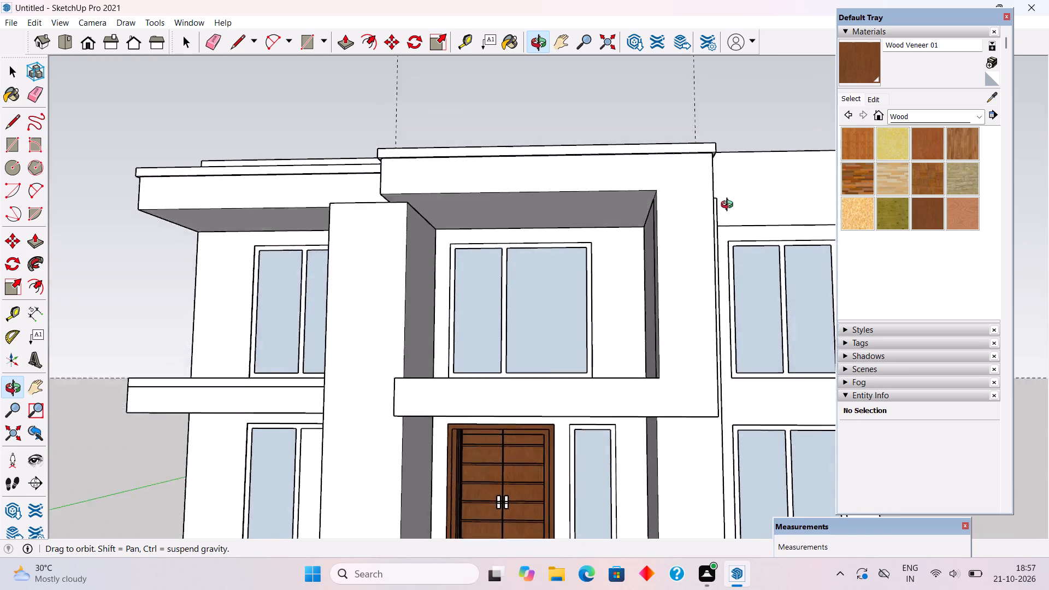
middle_drag(729, 206, 697, 364)
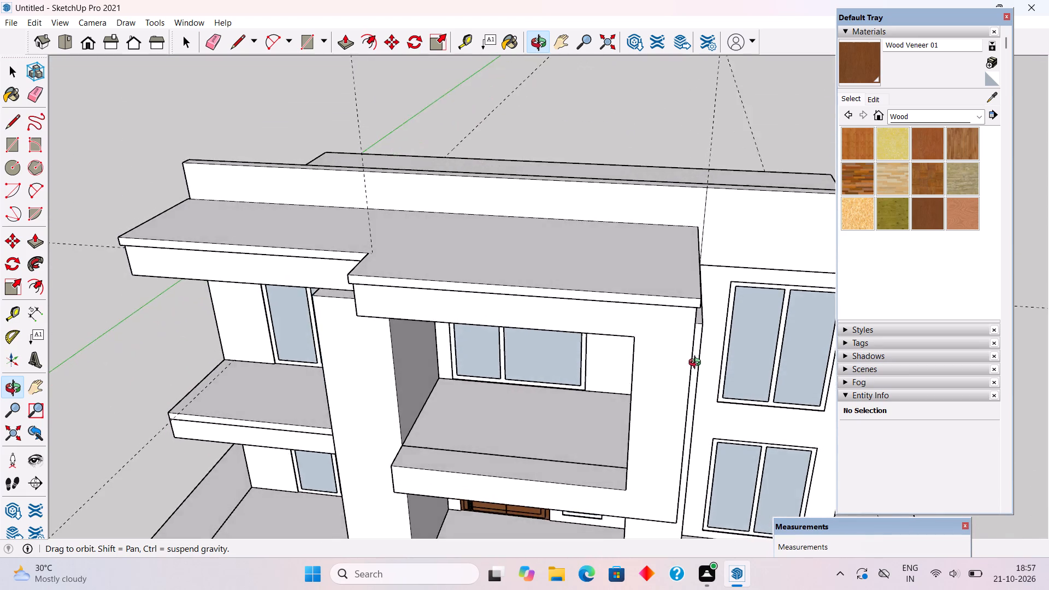
middle_drag(697, 364, 701, 258)
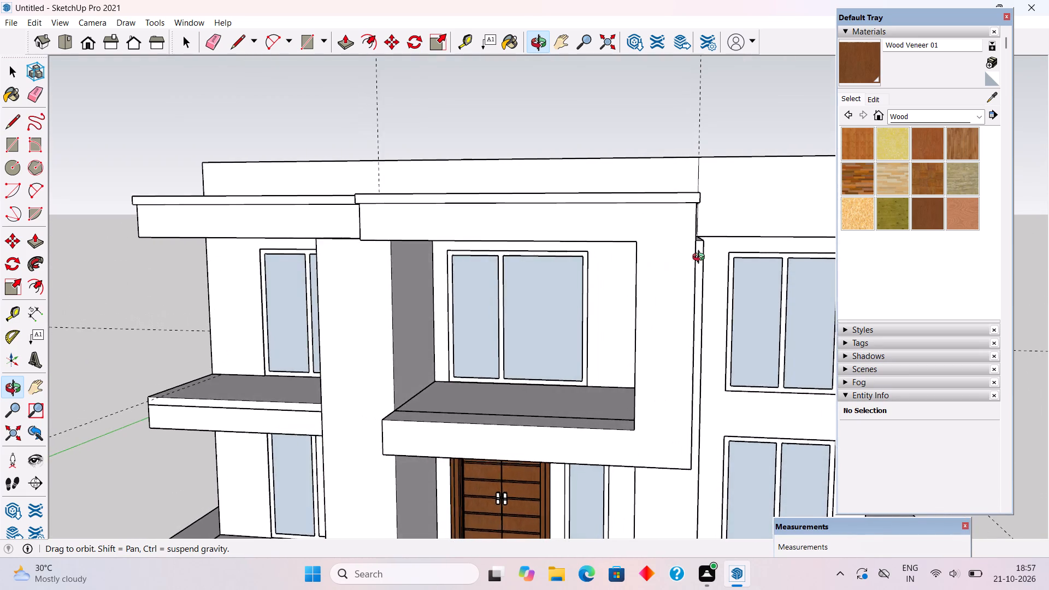
middle_drag(701, 258, 740, 229)
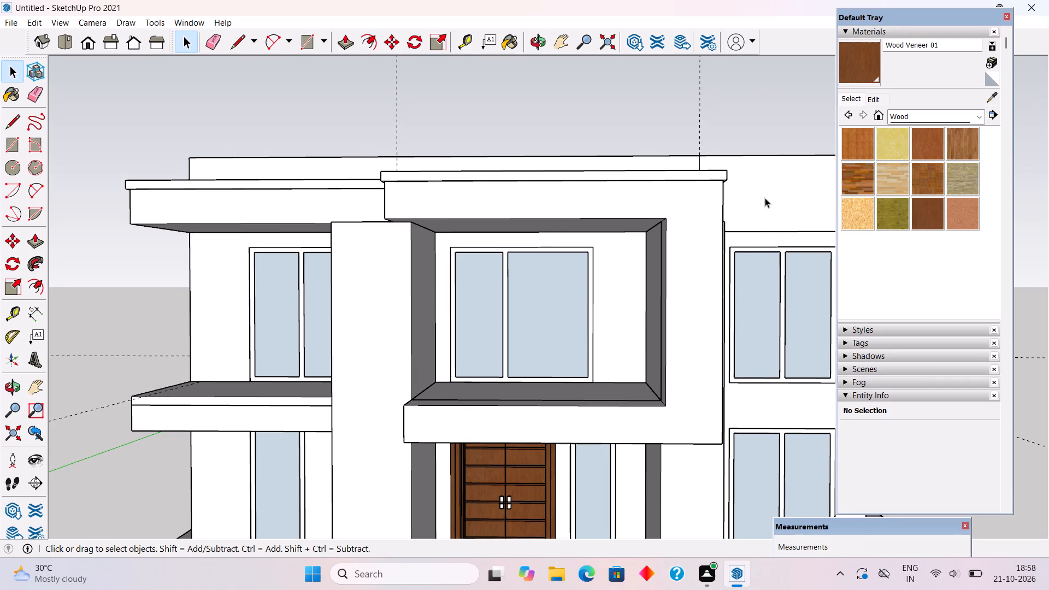
scroll(600, 252, up, 2)
middle_drag(598, 246, 552, 388)
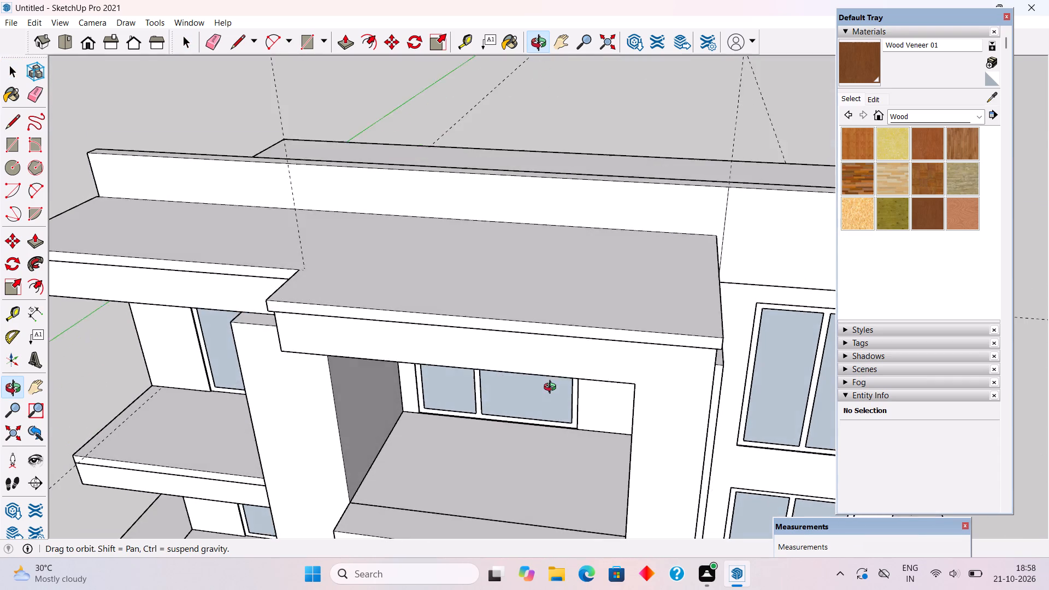
middle_drag(552, 388, 435, 294)
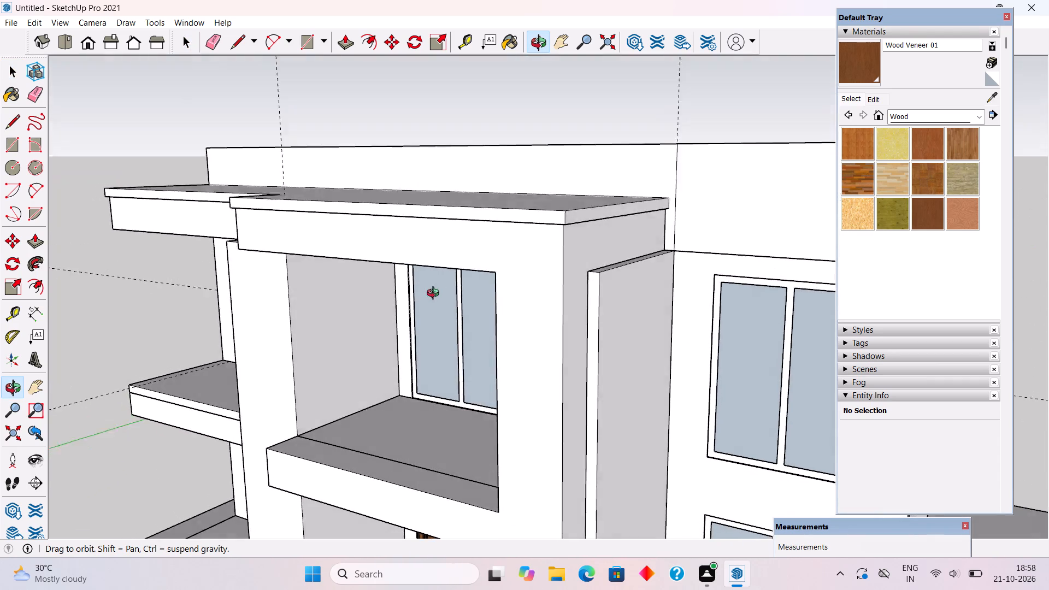
middle_drag(435, 294, 440, 309)
scroll(447, 321, down, 4)
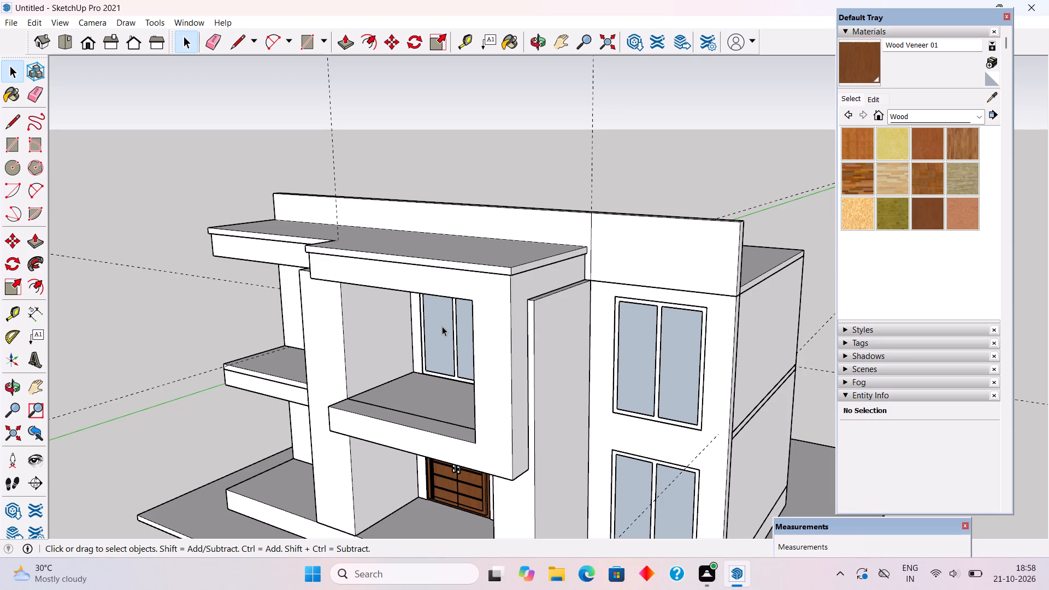
Draw a 45' by 9" rectangle covering the full top of the front parapet wall.
middle_drag(433, 263, 523, 426)
scroll(440, 270, down, 1)
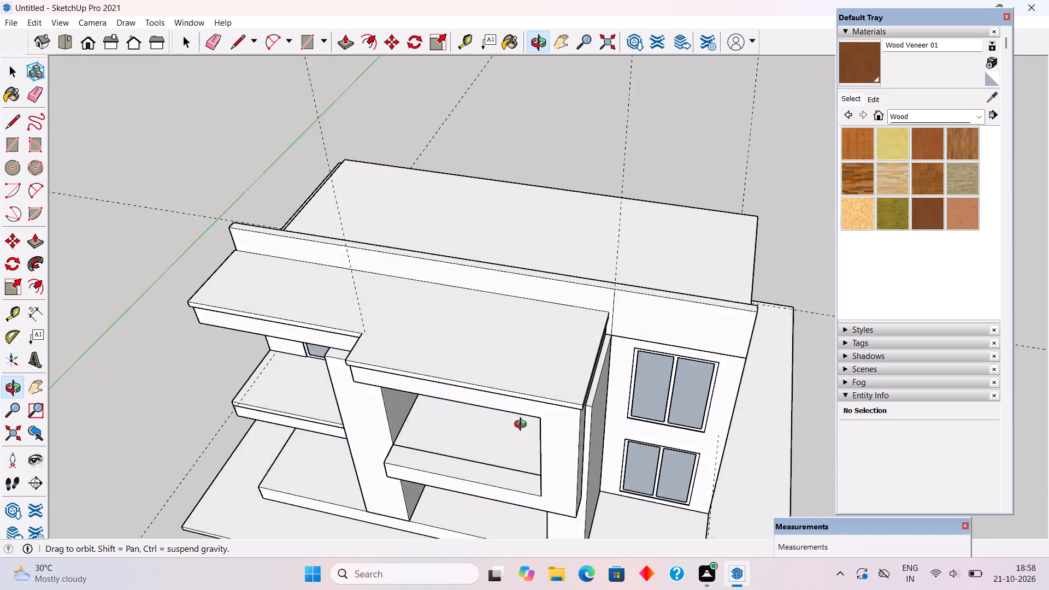
middle_drag(523, 426, 536, 466)
key(r)
scroll(229, 256, up, 2)
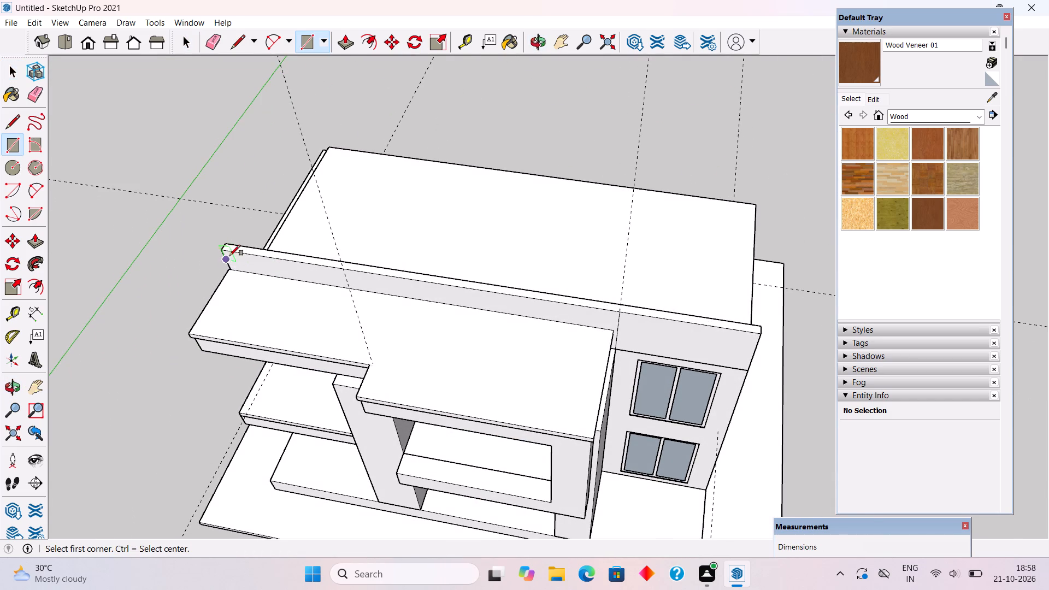
scroll(229, 256, up, 7)
click(222, 239)
scroll(225, 241, down, 8)
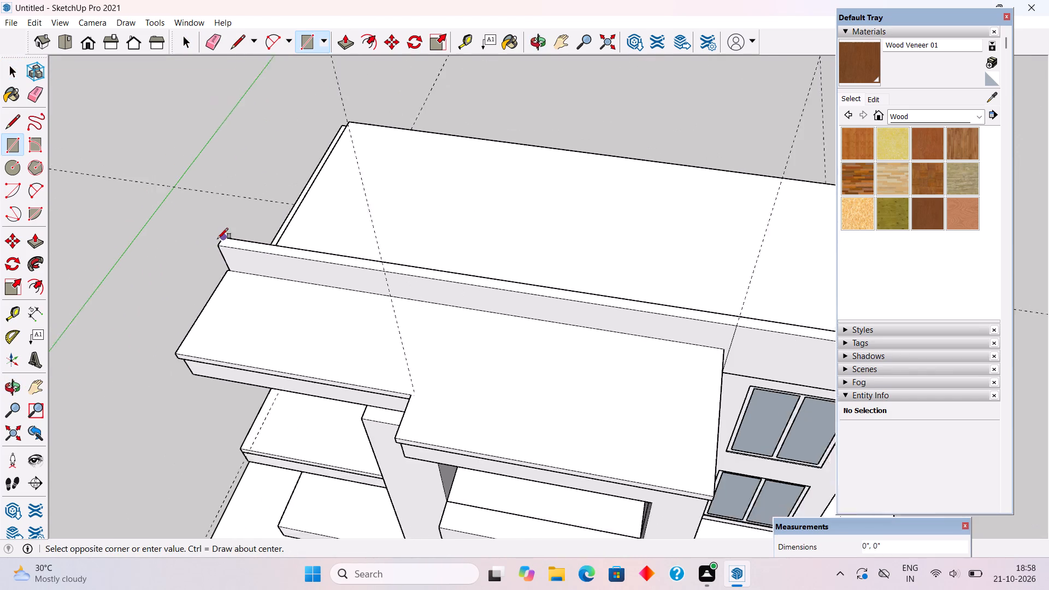
scroll(217, 239, down, 1)
scroll(792, 326, up, 2)
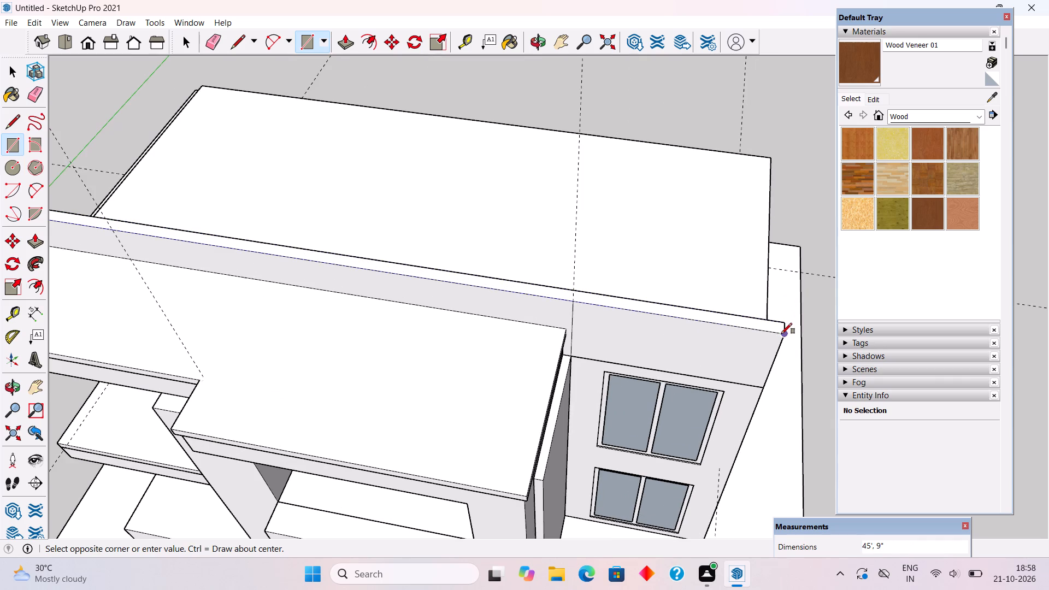
click(781, 334)
Raise the rectangle on top of the front parapet by 4" to form a coping band.
key(p)
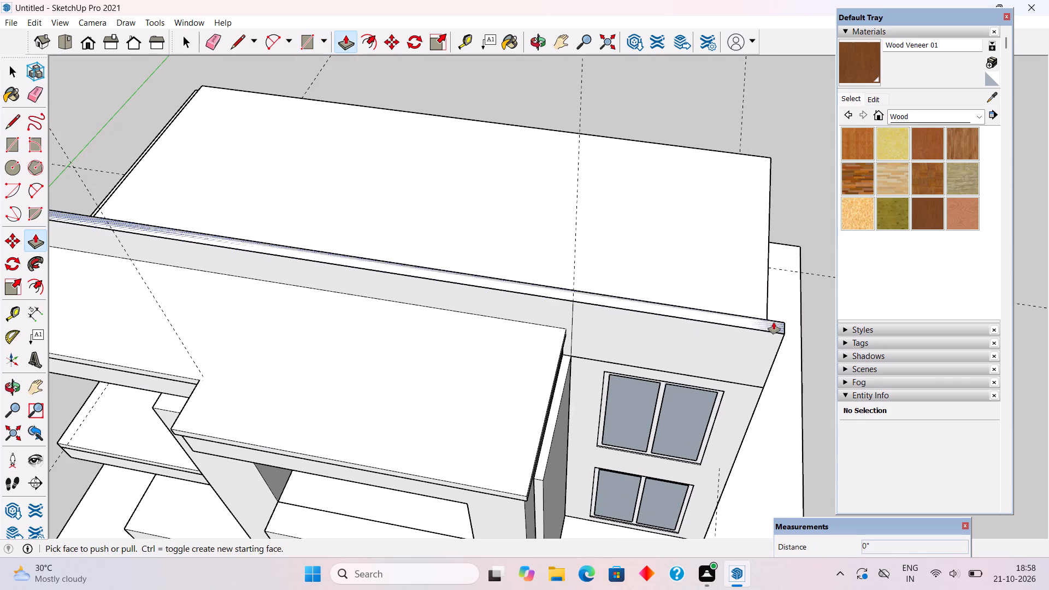
click(774, 322)
text(4")
key(Return)
Raise the top face of the front parapet's coping band by a further 2".
scroll(742, 299, down, 10)
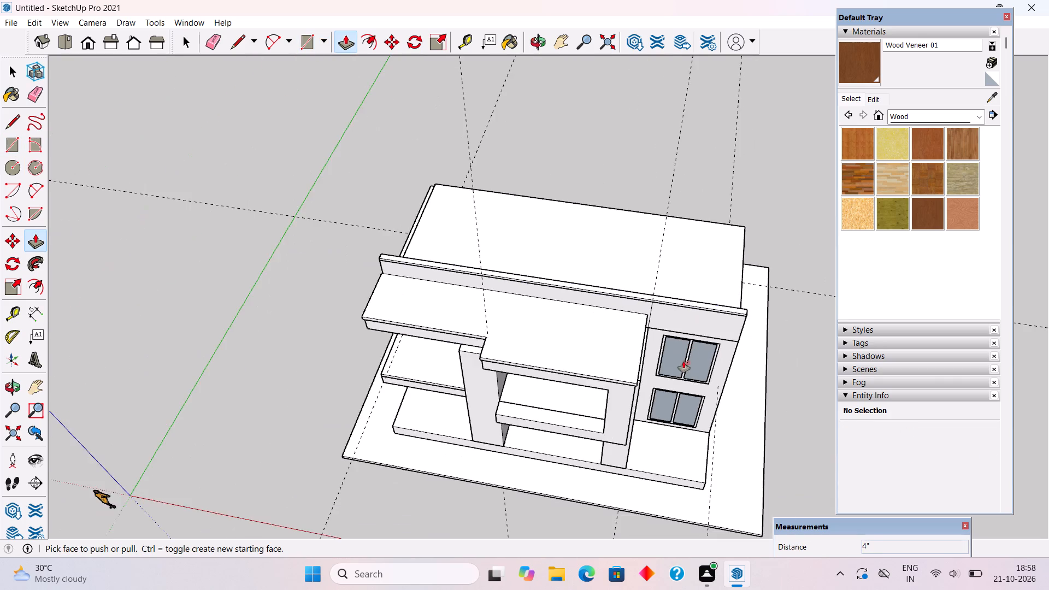
middle_drag(688, 363, 809, 244)
scroll(732, 235, up, 6)
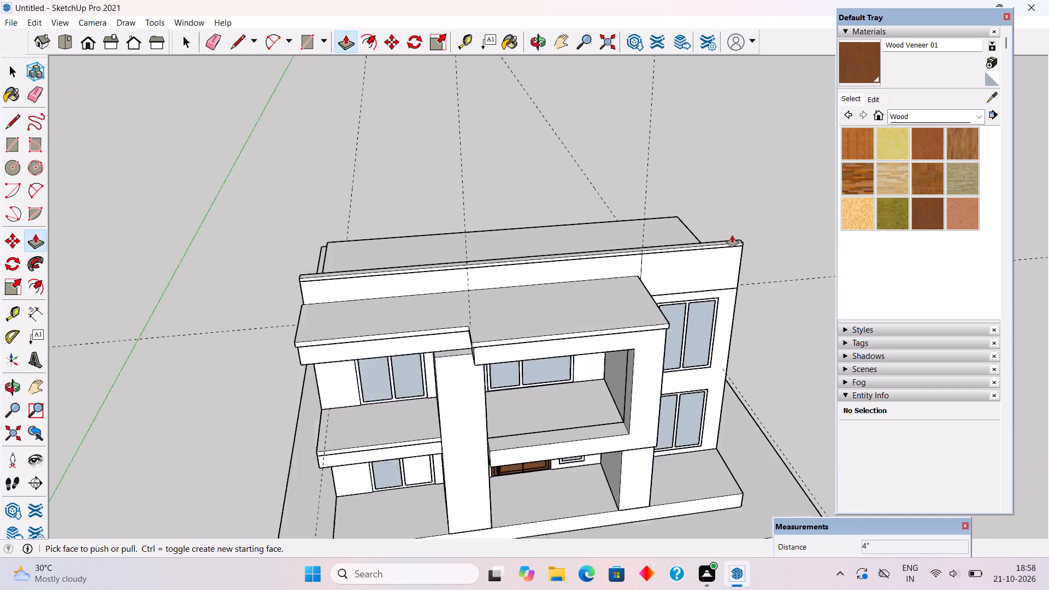
scroll(732, 235, up, 11)
click(736, 250)
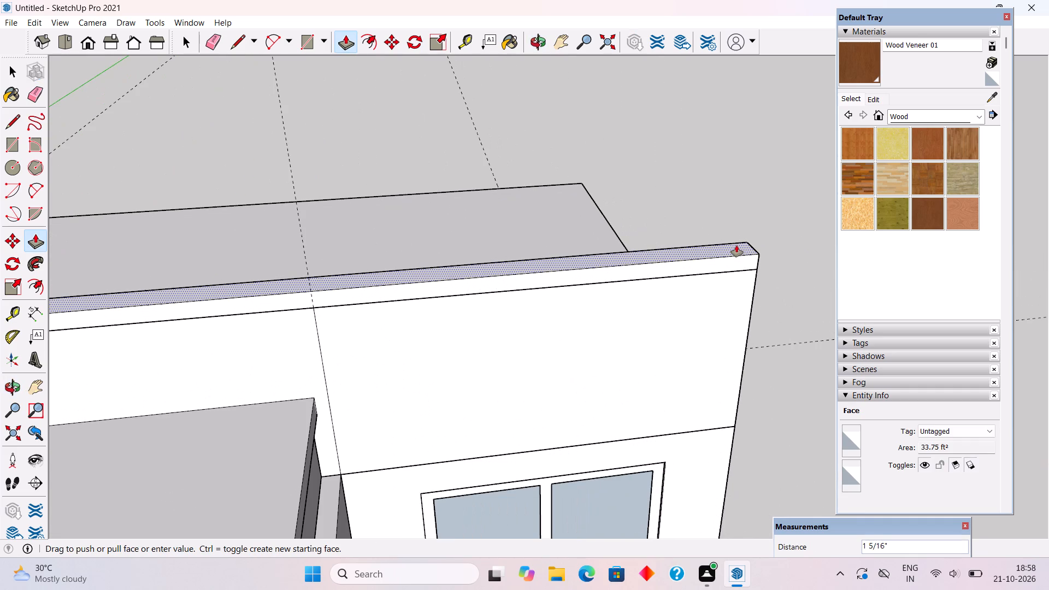
text(2")
key(Return)
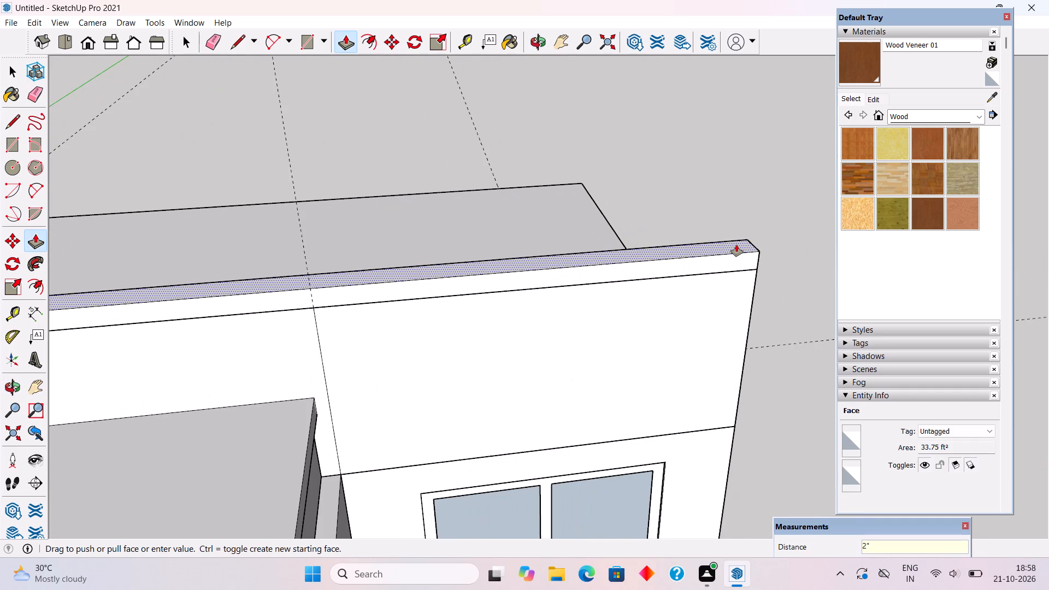
Group all the connected geometry of the front parapet's coping band.
key(space)
triple_click(738, 252)
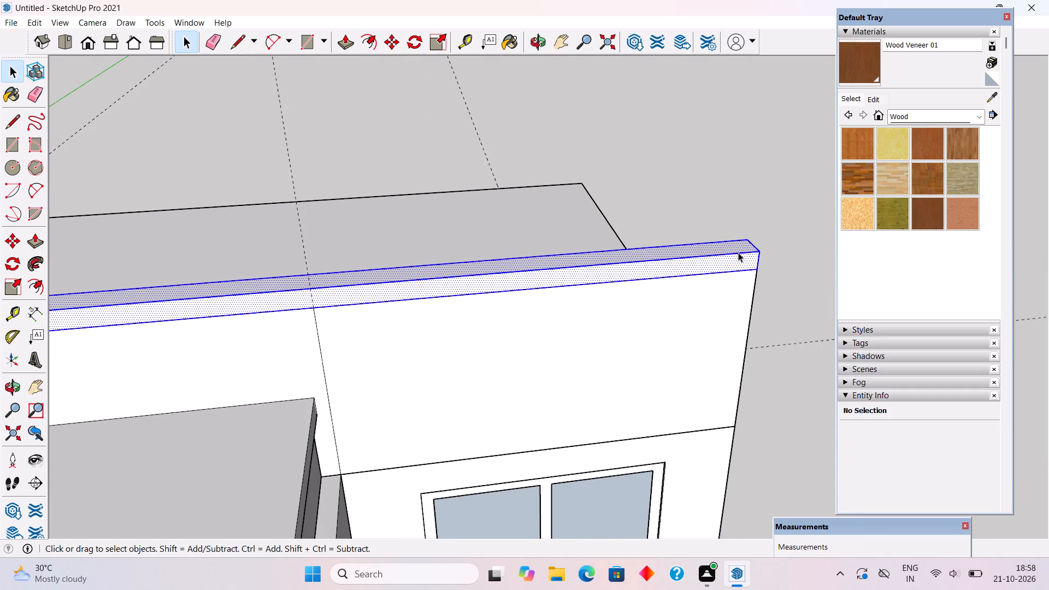
right_click(738, 252)
click(770, 370)
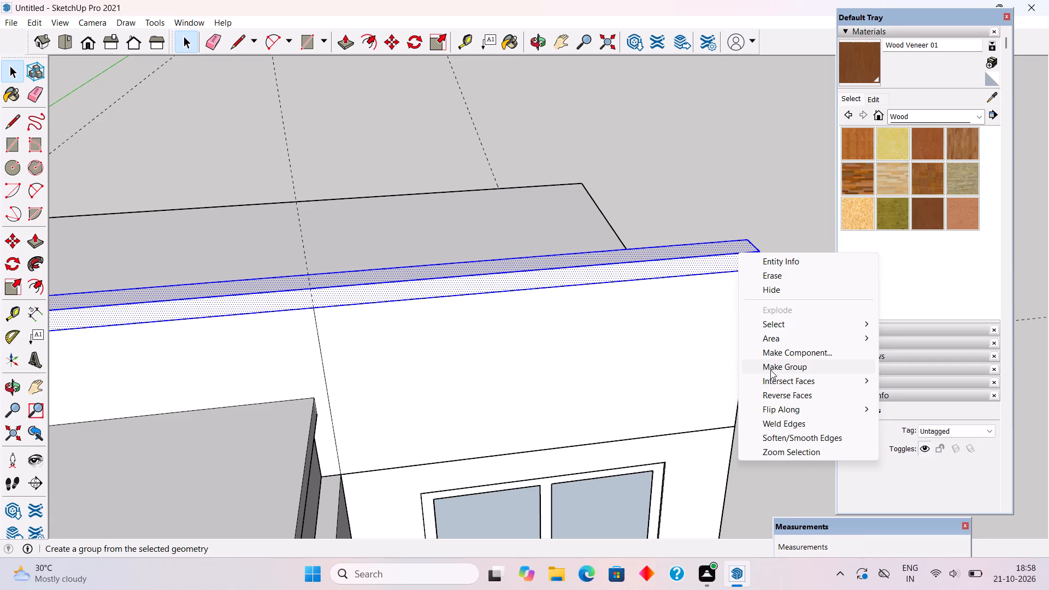
click(790, 251)
Place a guide line on the main roof 9" in from the edge on the house's right side.
scroll(767, 263, down, 5)
middle_drag(663, 298, 216, 182)
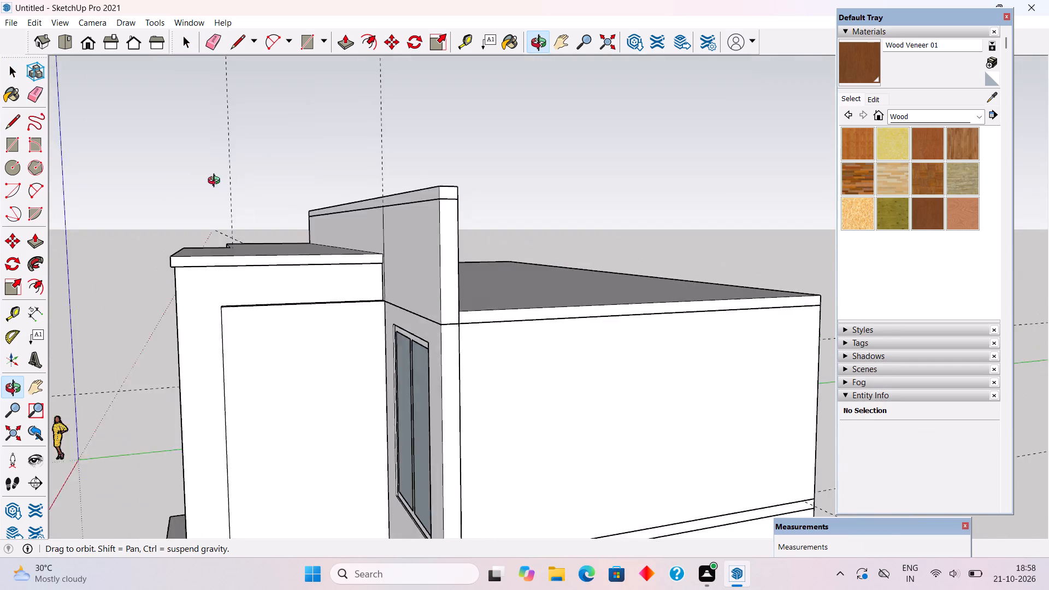
middle_drag(216, 182, 109, 299)
scroll(115, 288, down, 3)
scroll(152, 240, down, 5)
middle_drag(350, 274, 350, 380)
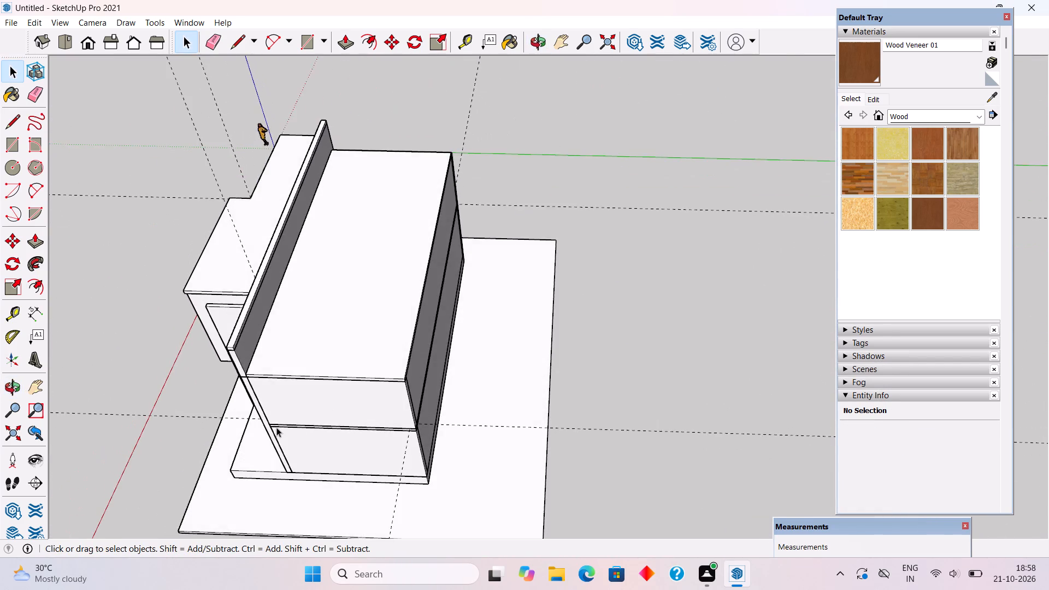
scroll(278, 427, up, 5)
key(t)
scroll(340, 316, up, 2)
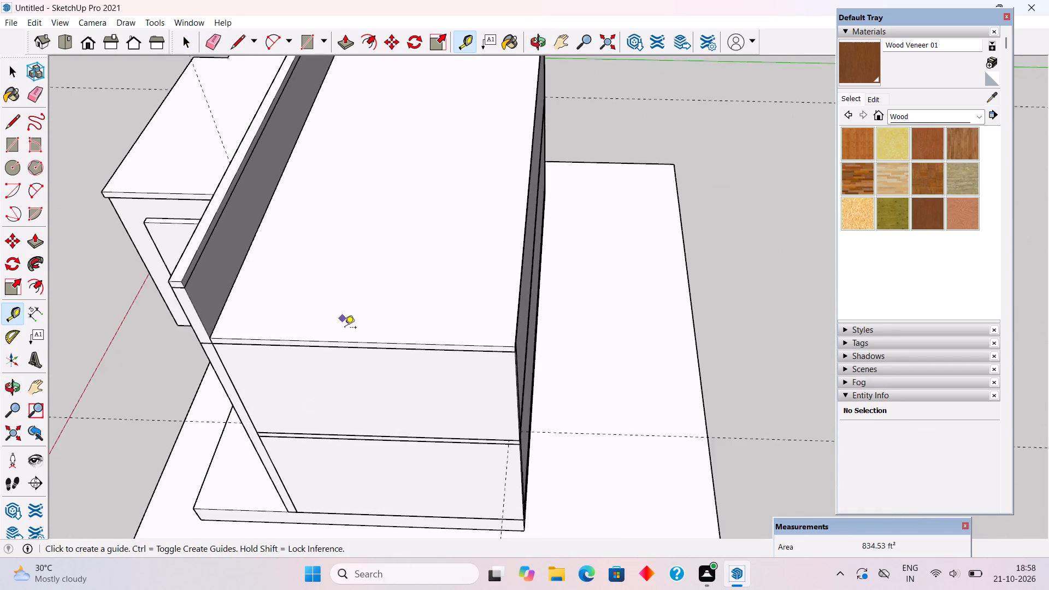
scroll(345, 328, up, 3)
click(349, 348)
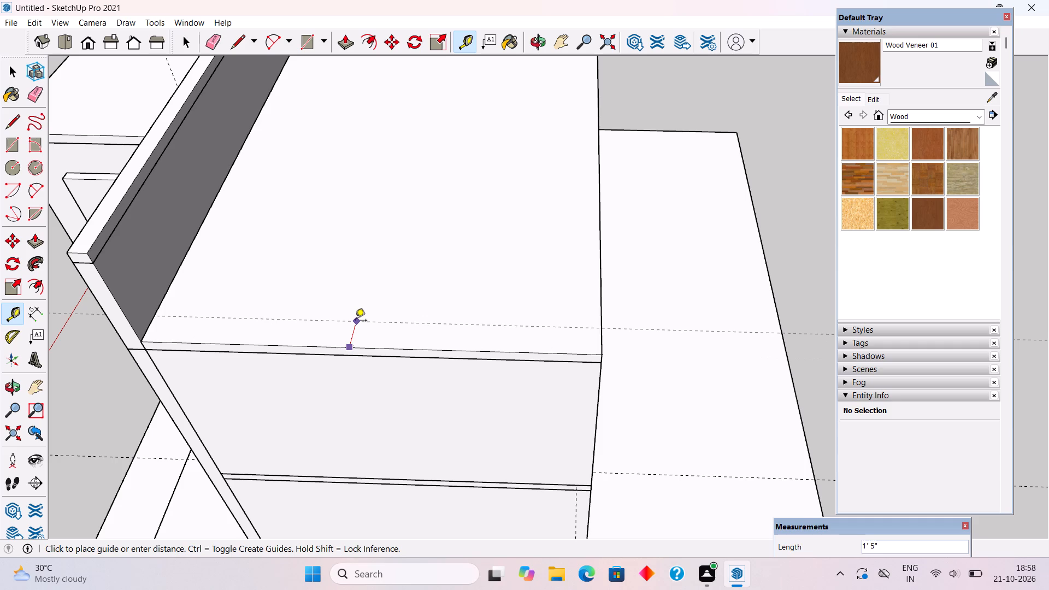
text(9")
key(Return)
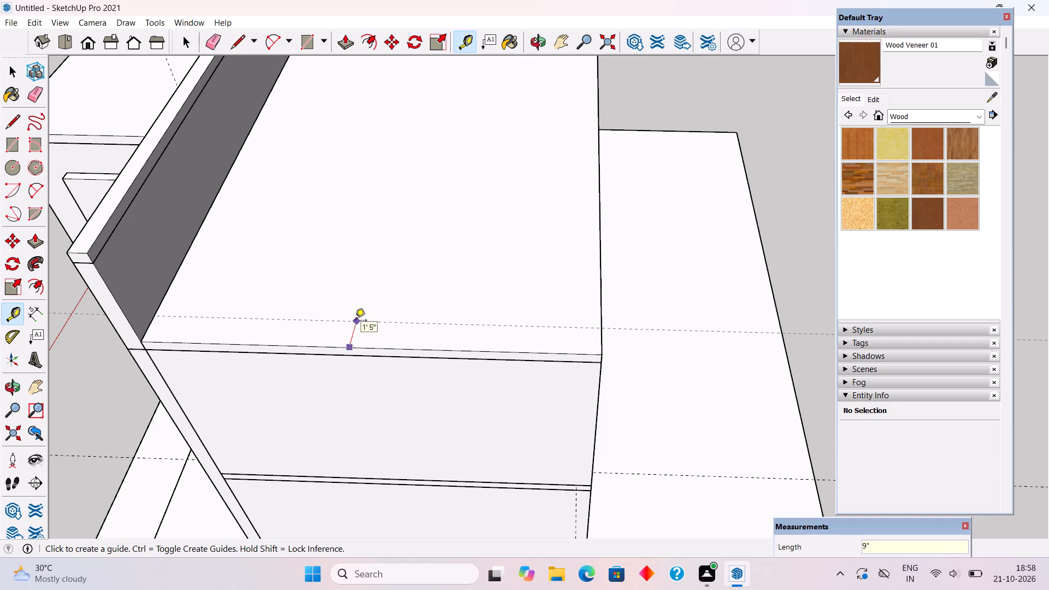
Draw a 9" by 18' 10 5/16" strip along the right roof edge and raise it 4' 6" to the underside of the front coping.
key(r)
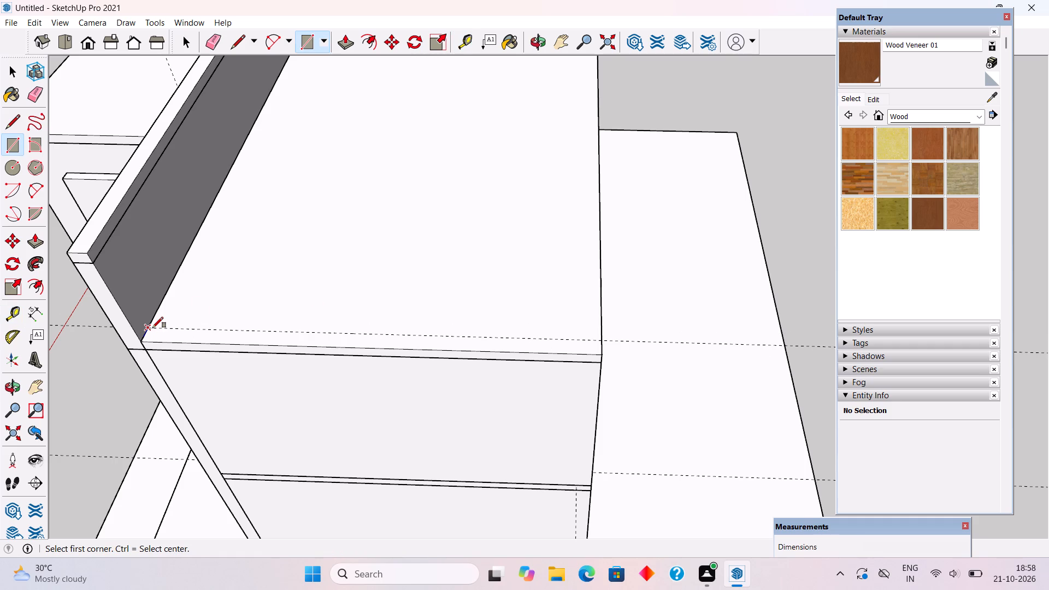
click(152, 328)
click(602, 352)
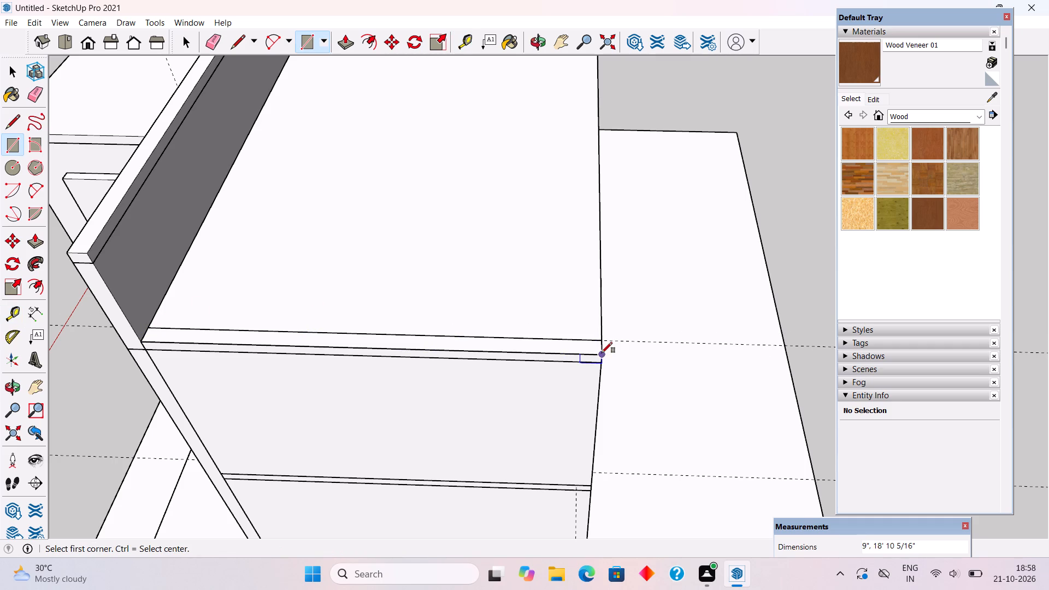
key(p)
click(582, 350)
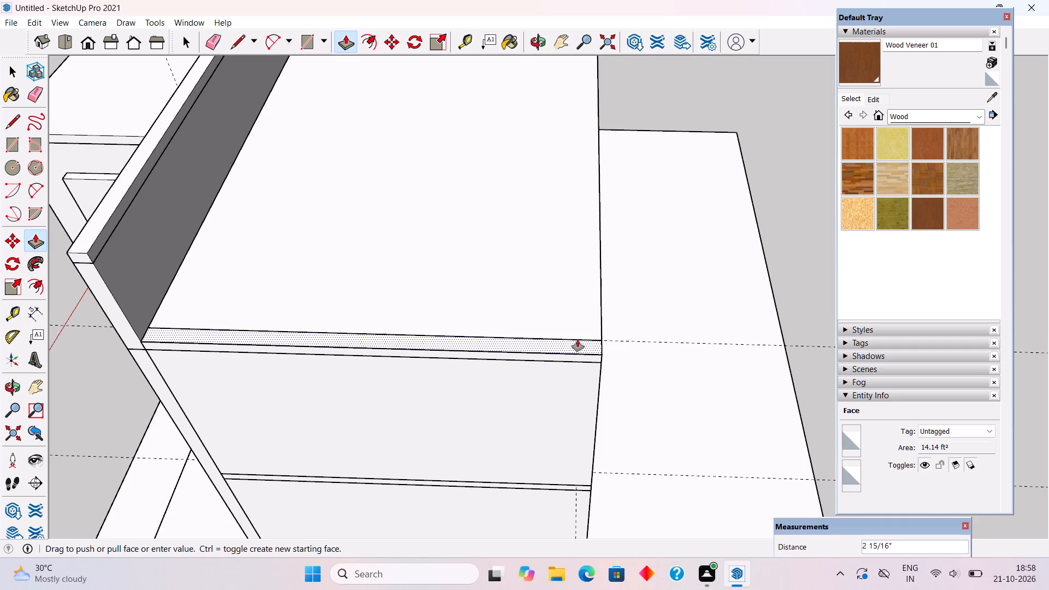
click(92, 268)
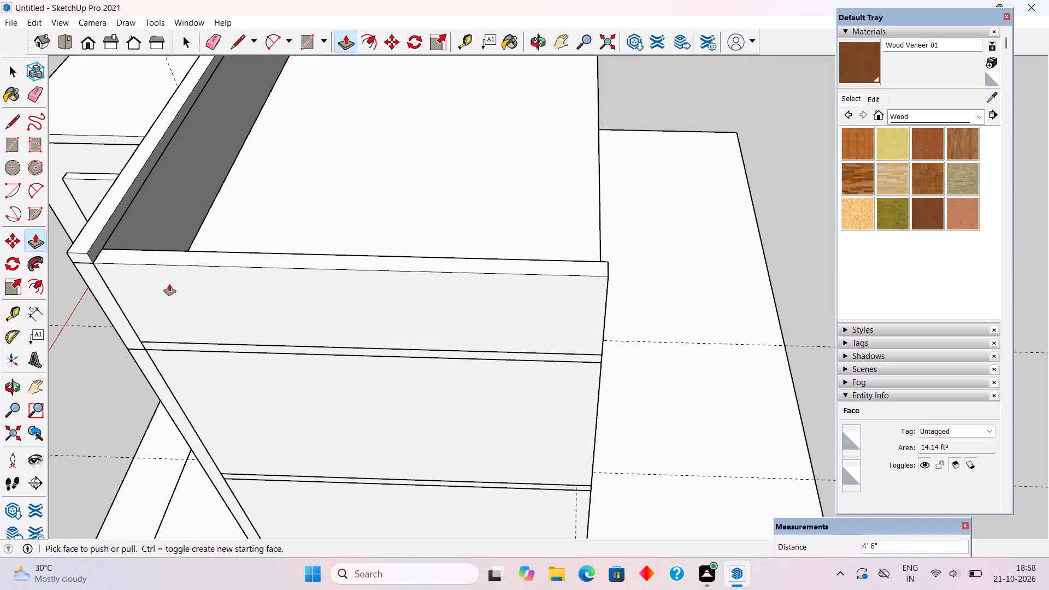
Group all the connected geometry of the new parapet wall on the house's right side.
key(space)
triple_click(267, 312)
triple_click(268, 312)
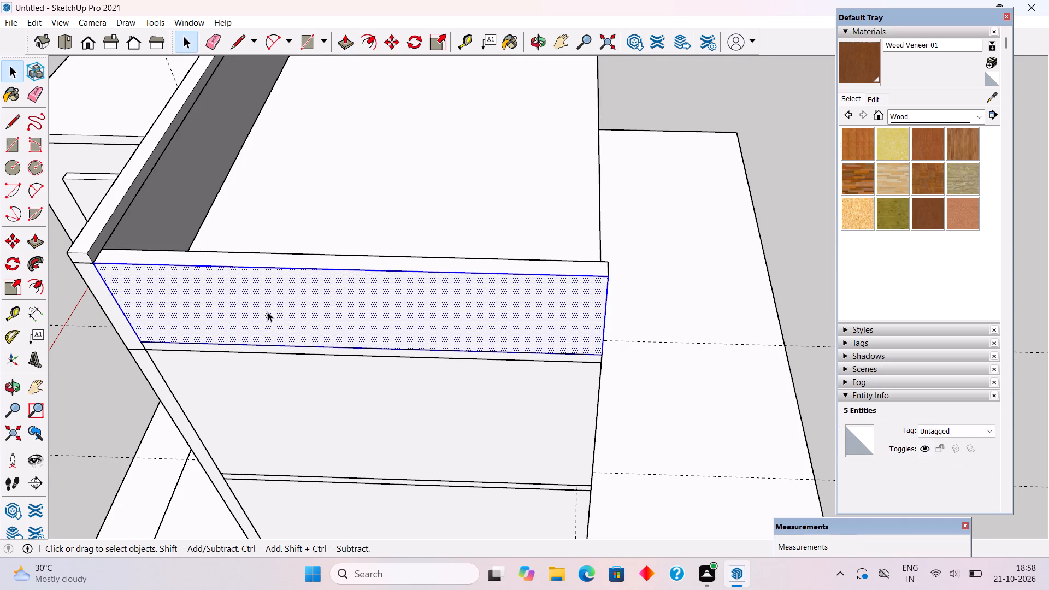
click(268, 312)
right_click(268, 312)
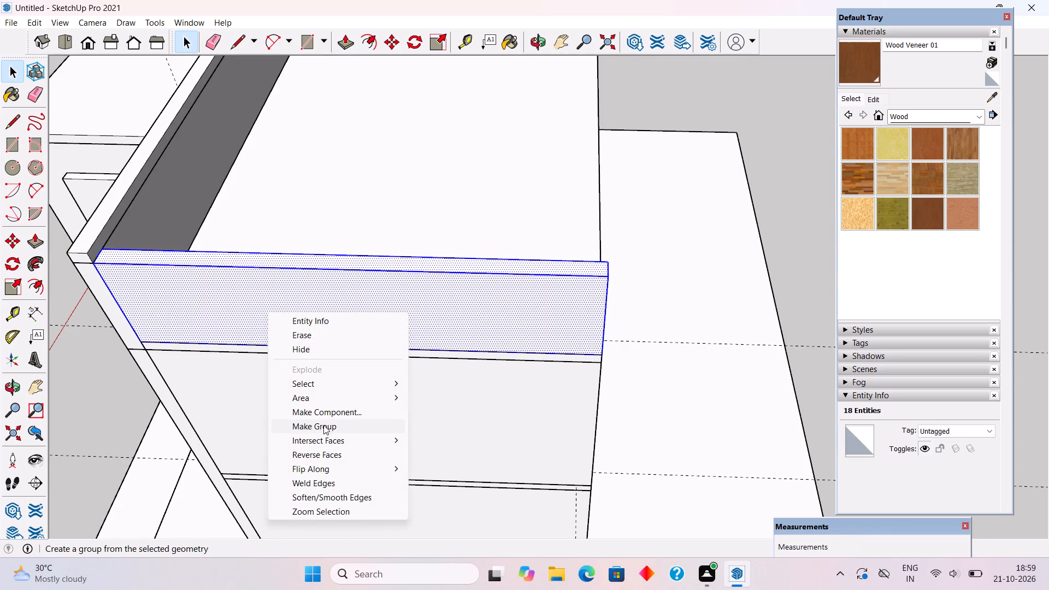
click(323, 425)
Inside the roof slab's group, extend its left-side edge face outward flush with the outer face of the wall below.
scroll(323, 425, down, 9)
scroll(408, 430, down, 3)
middle_drag(486, 371, 197, 335)
middle_drag(478, 299, 314, 327)
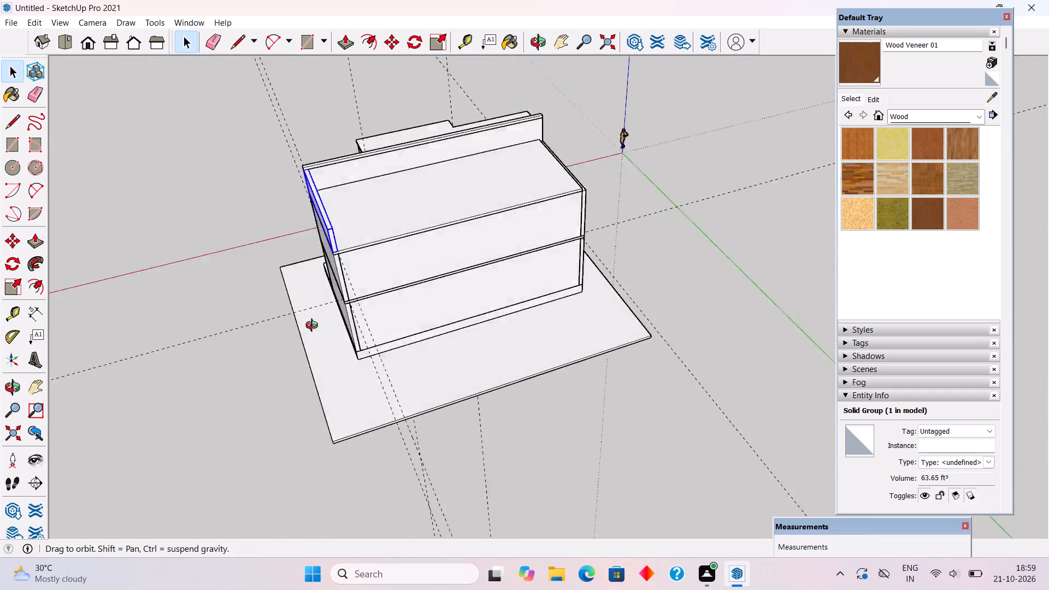
middle_drag(314, 327, 178, 346)
scroll(652, 184, up, 7)
middle_drag(591, 232, 499, 290)
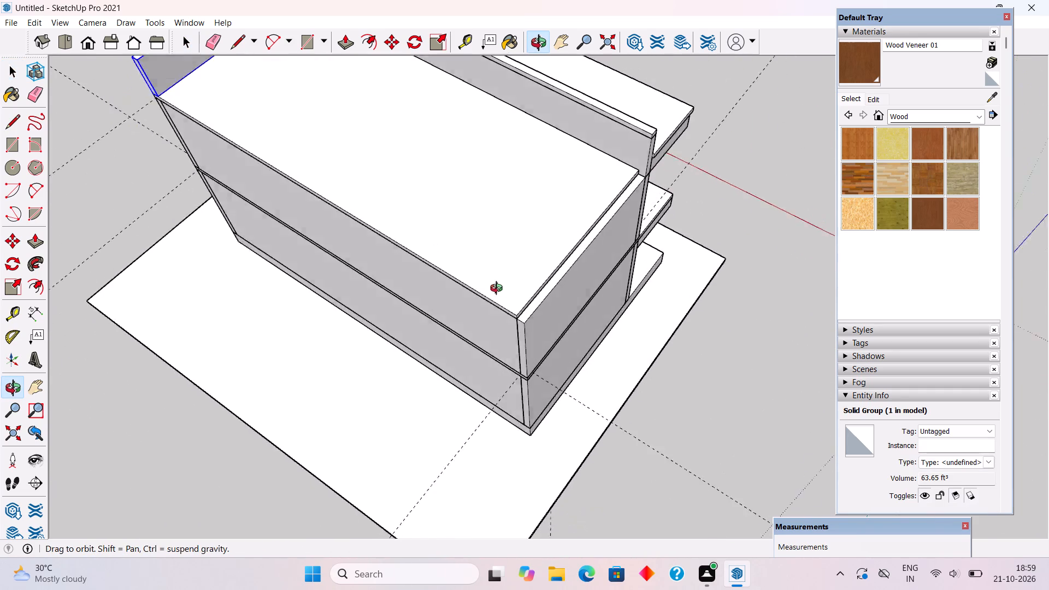
middle_drag(499, 290, 473, 280)
scroll(509, 290, up, 9)
triple_click(544, 250)
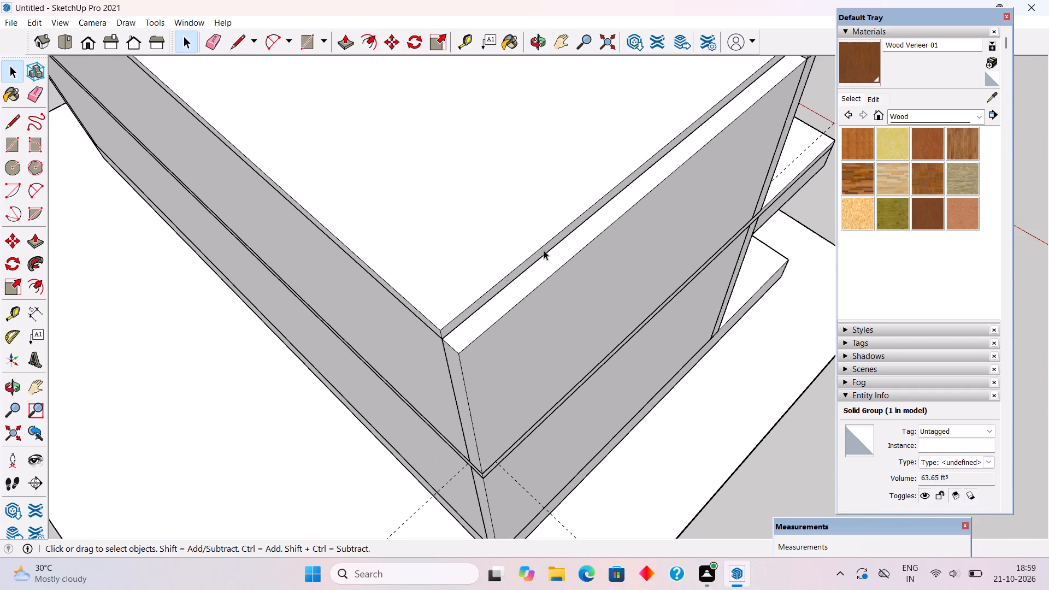
key(p)
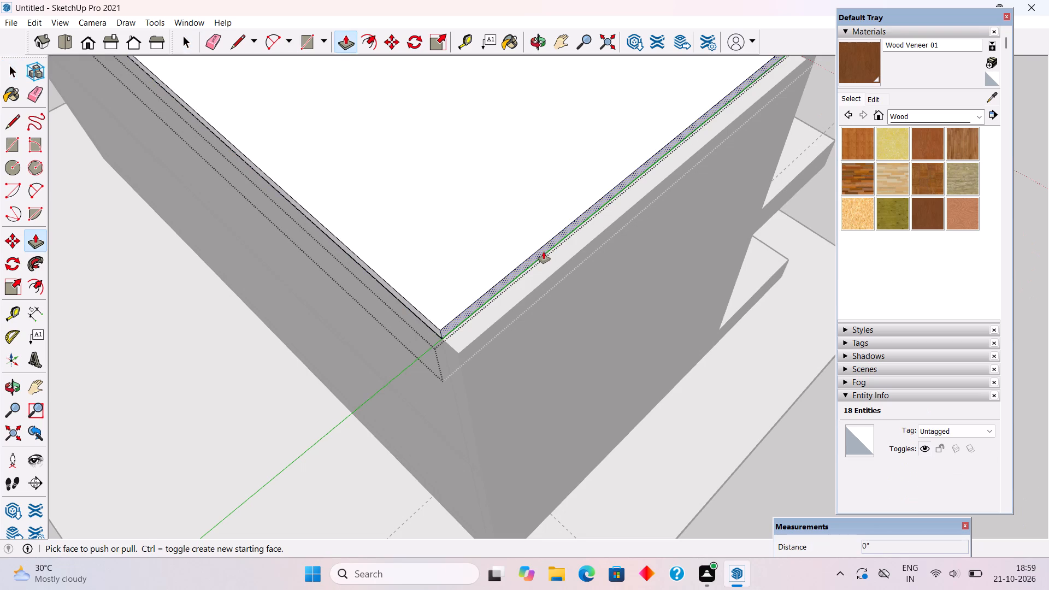
click(544, 252)
click(540, 294)
key(space)
scroll(540, 290, down, 9)
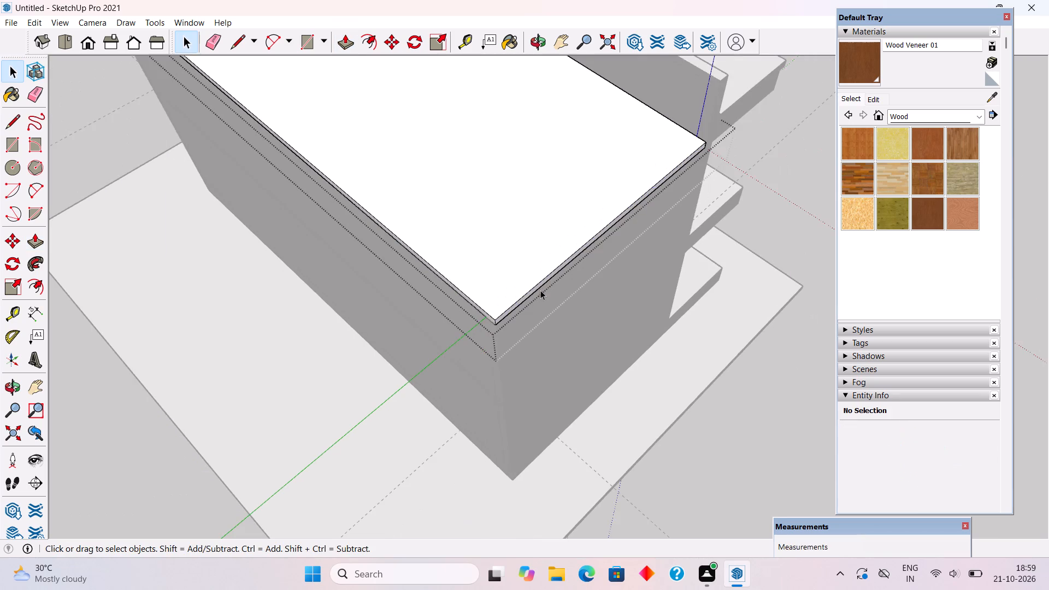
scroll(540, 290, down, 2)
click(722, 440)
Place a guide line on the main roof 9" in from the edge on the house's left side.
middle_drag(472, 205, 540, 315)
scroll(568, 305, up, 1)
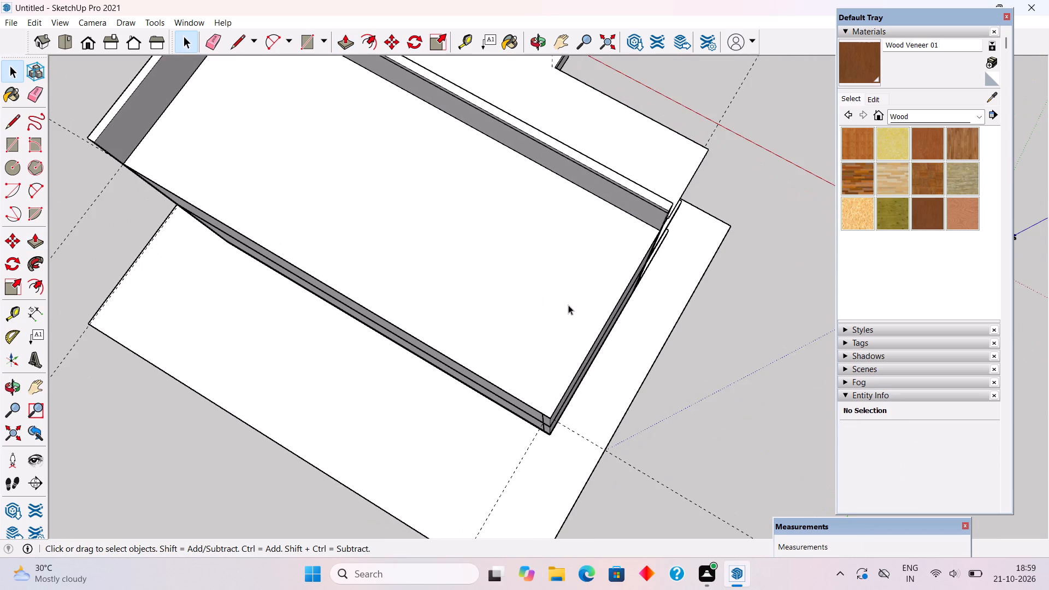
key(t)
scroll(606, 298, up, 4)
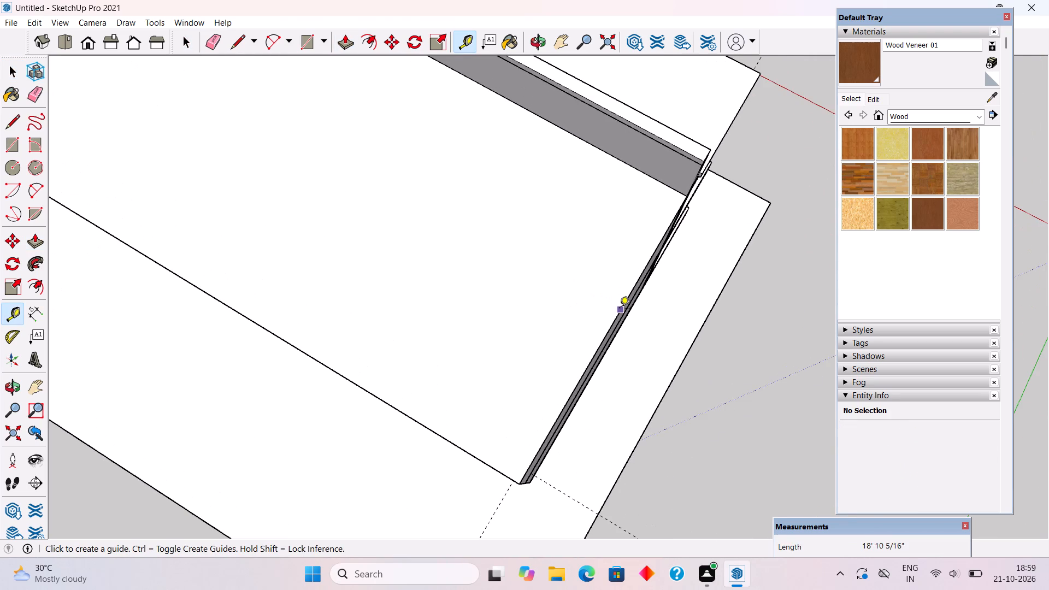
click(620, 309)
text(9")
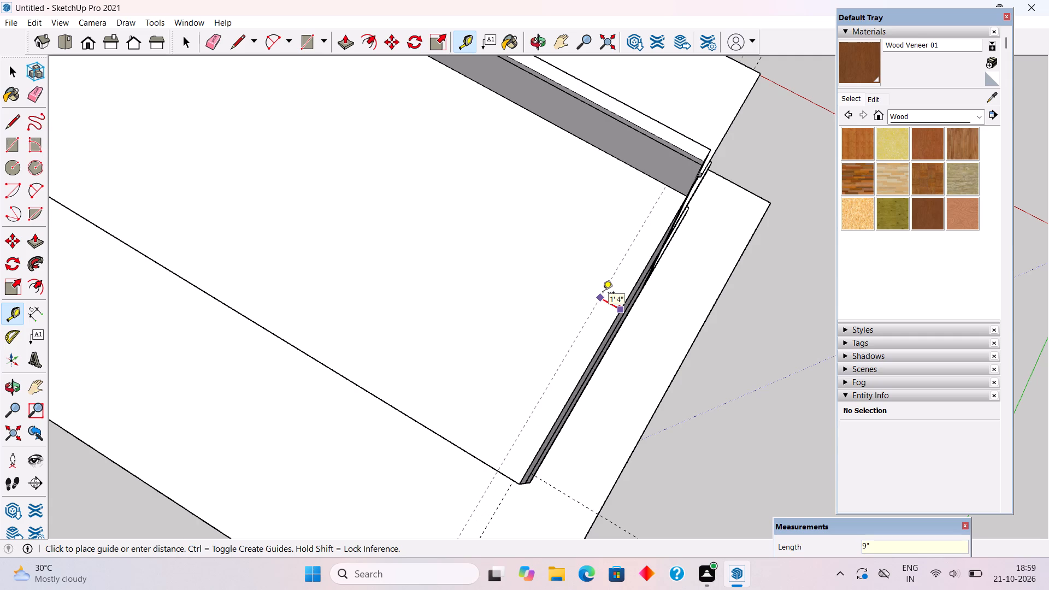
key(Return)
Draw a 9" by 18' 10 5/16" strip along the left roof edge and raise it 4' 6" to the underside of the front coping.
key(r)
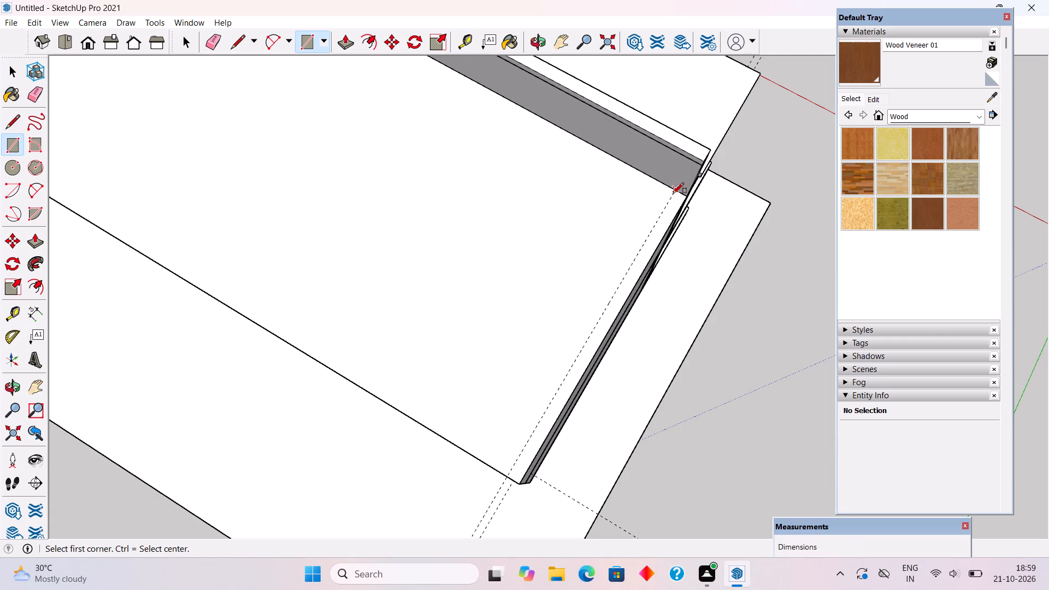
click(675, 192)
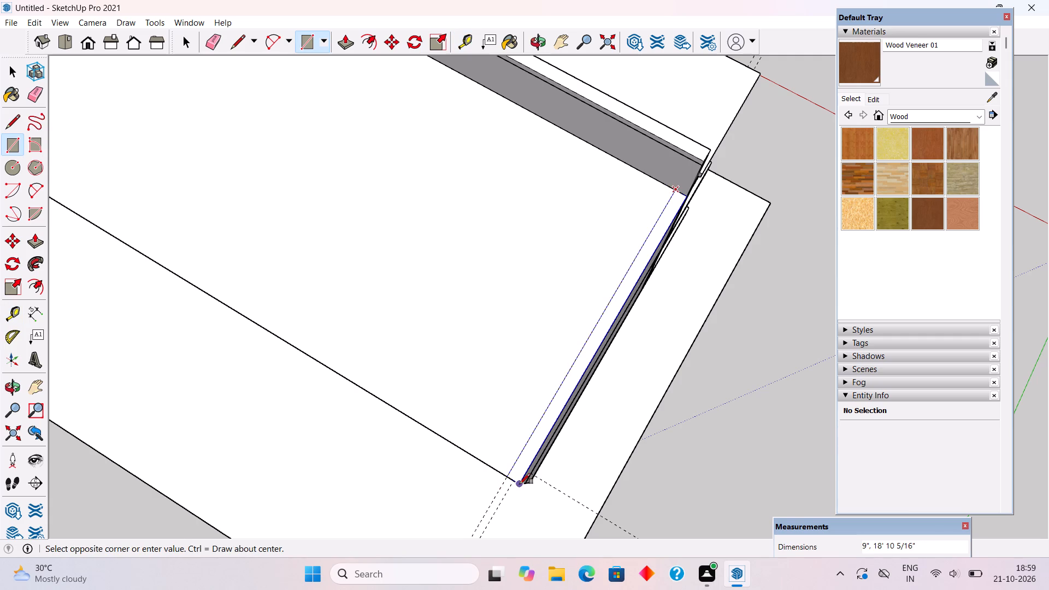
click(520, 484)
key(p)
click(518, 464)
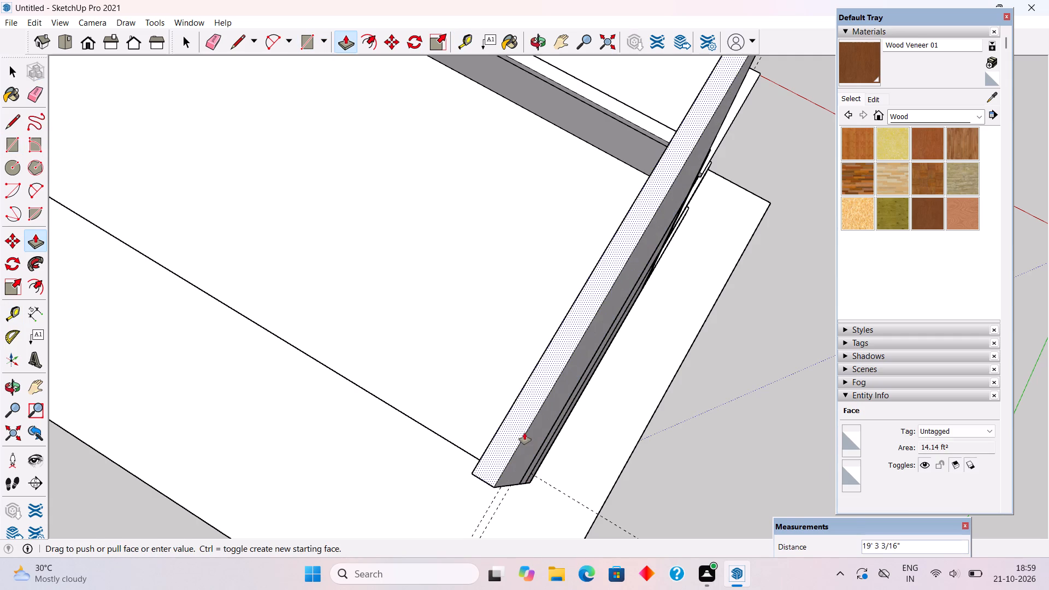
scroll(562, 483, down, 1)
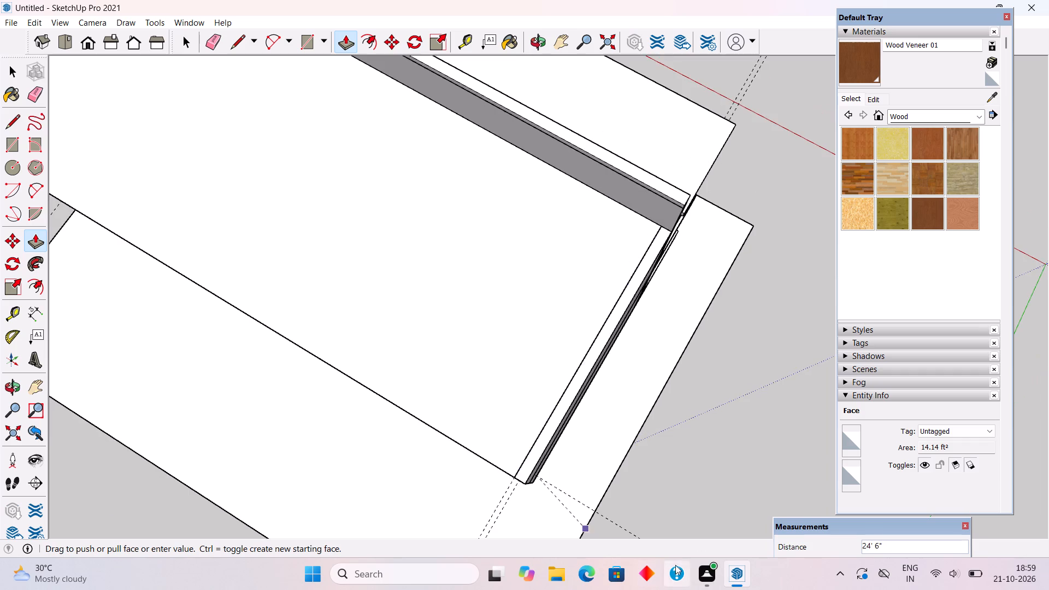
middle_drag(518, 371, 0, 118)
scroll(122, 175, down, 4)
scroll(386, 335, down, 7)
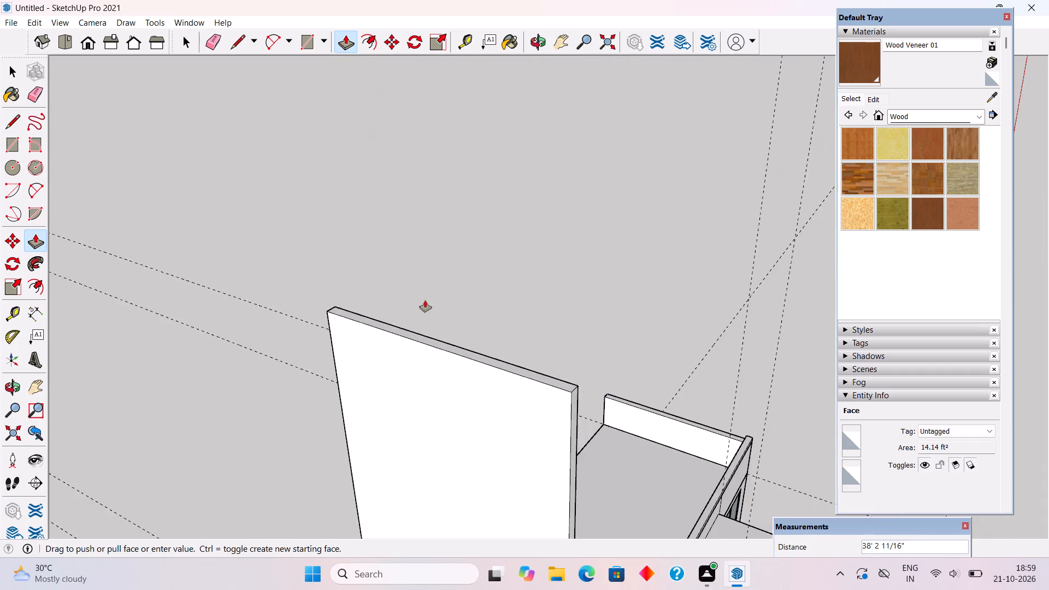
scroll(425, 300, down, 14)
scroll(490, 447, up, 17)
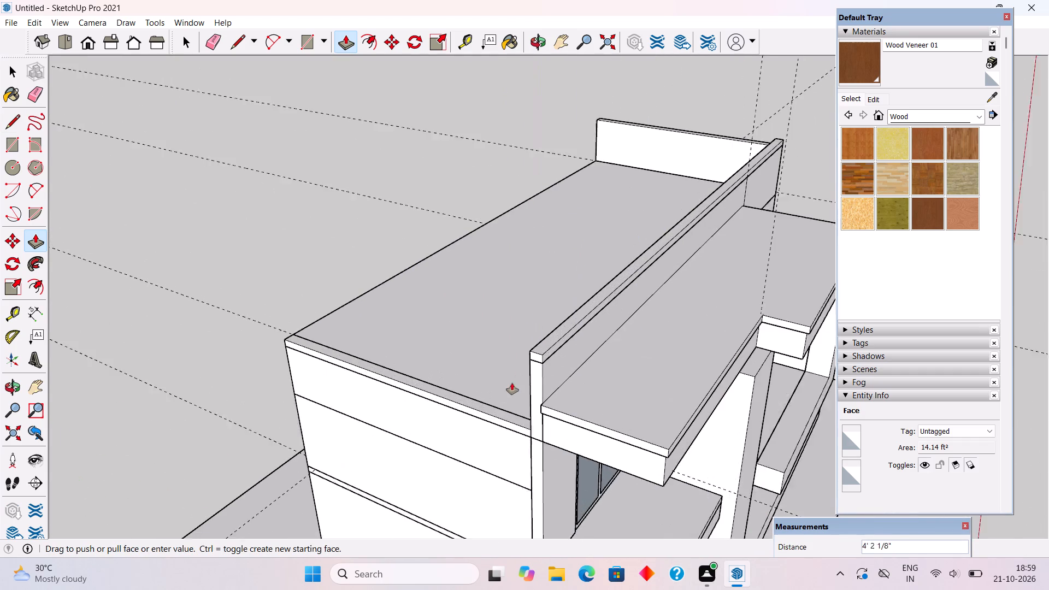
scroll(512, 383, up, 1)
click(539, 361)
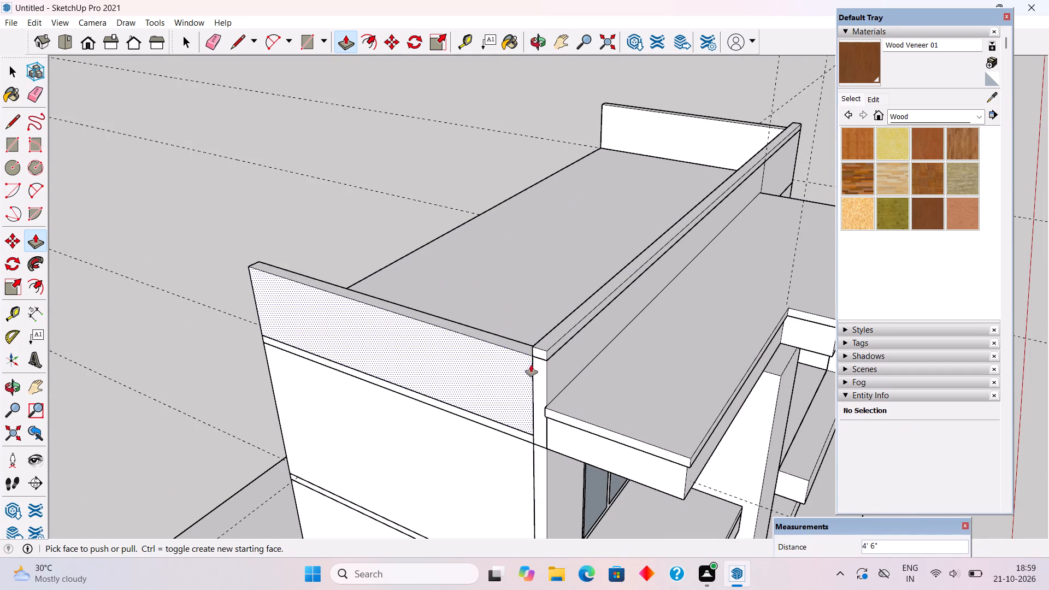
Group all the connected geometry of the left side parapet wall.
key(space)
triple_click(516, 368)
right_click(516, 368)
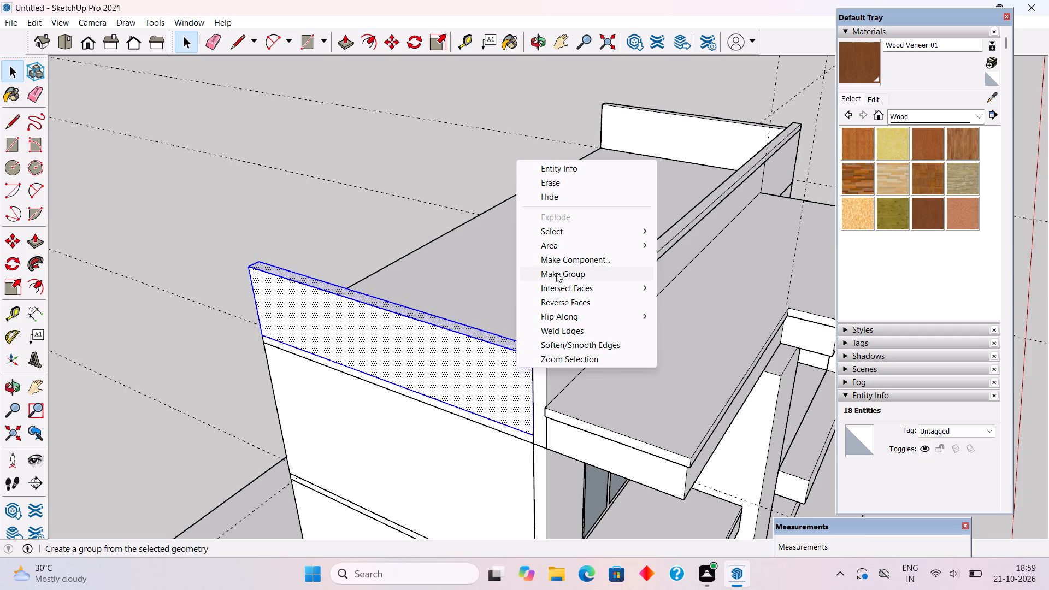
click(556, 273)
Place a guide line on the main roof 9" in from the rear edge.
middle_drag(475, 286, 711, 342)
scroll(711, 342, down, 5)
middle_drag(571, 332, 592, 411)
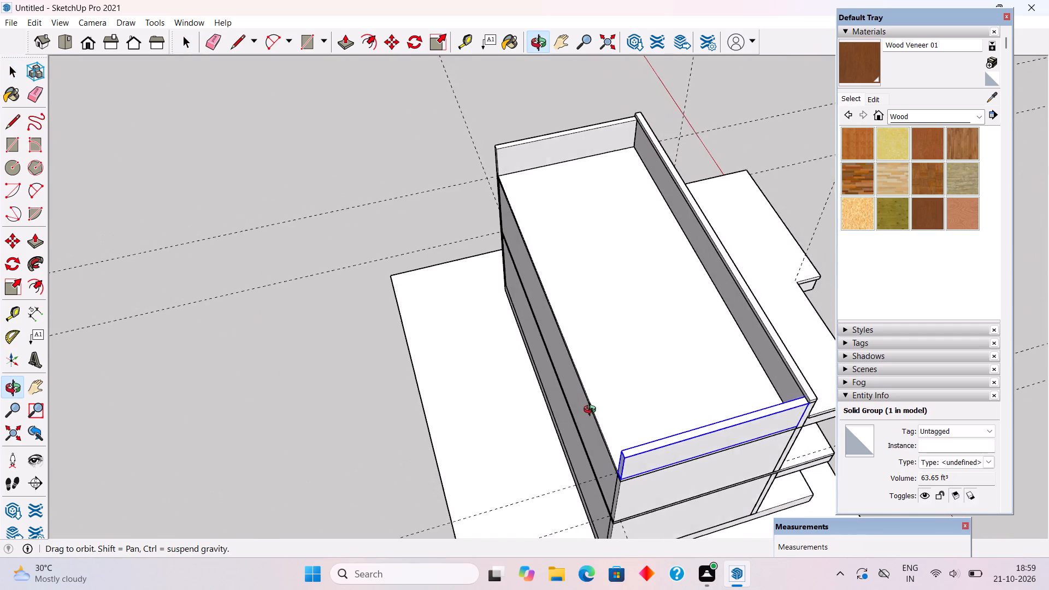
middle_drag(592, 411, 597, 424)
key(t)
click(600, 425)
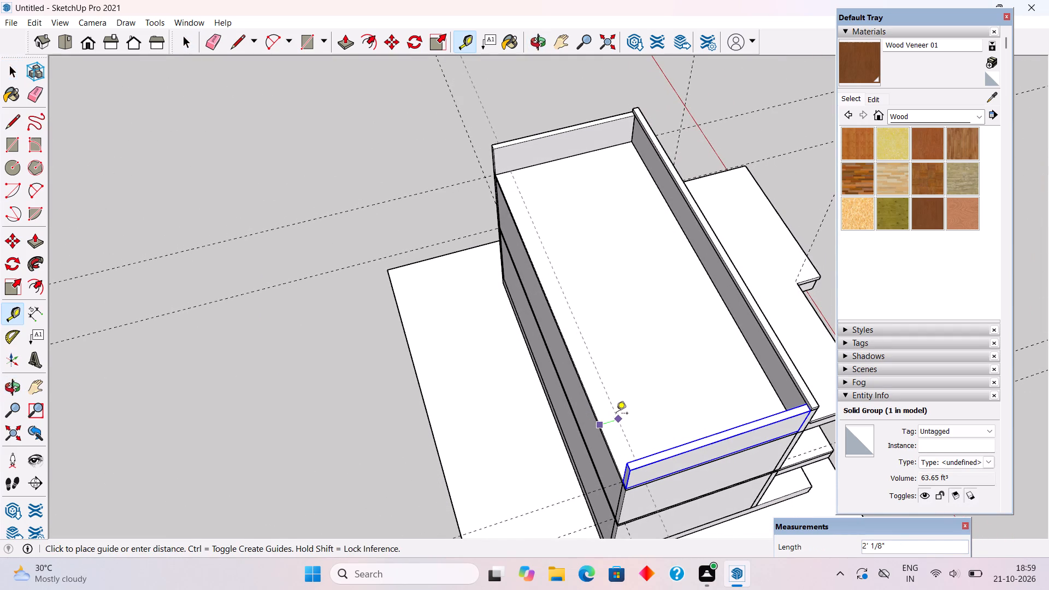
text(9")
key(Return)
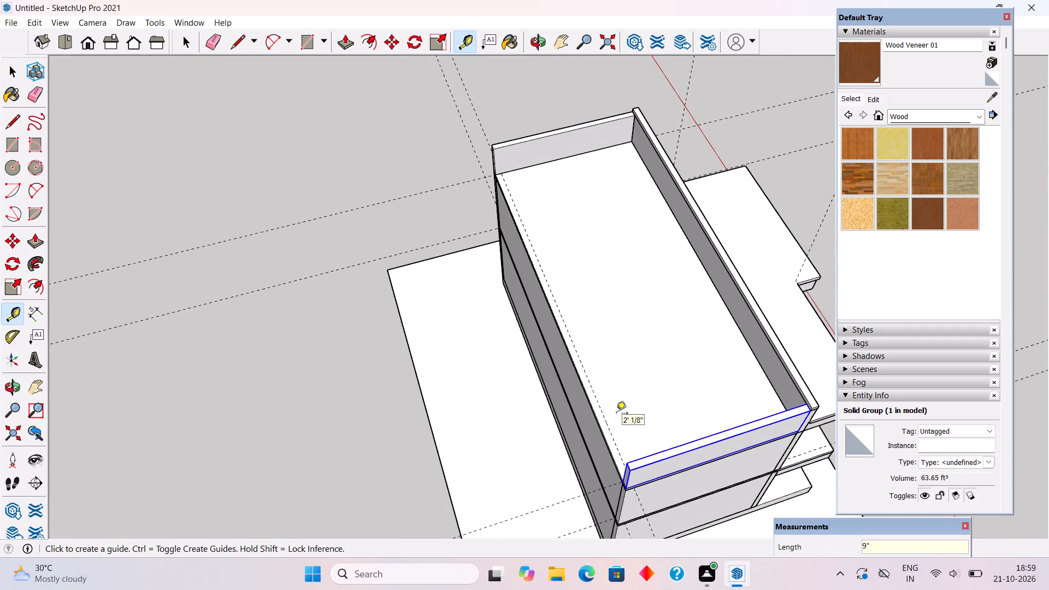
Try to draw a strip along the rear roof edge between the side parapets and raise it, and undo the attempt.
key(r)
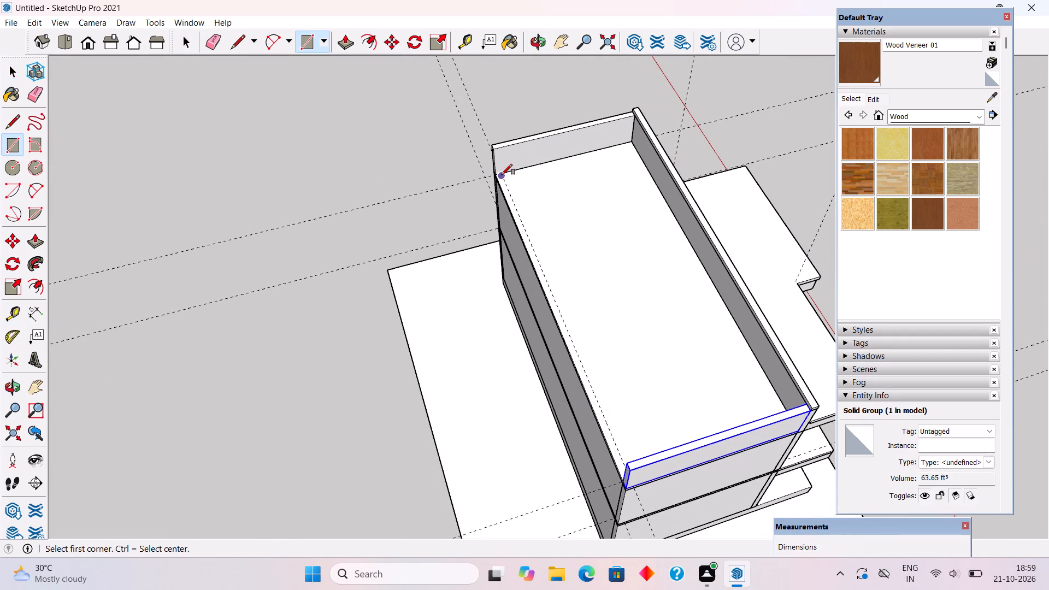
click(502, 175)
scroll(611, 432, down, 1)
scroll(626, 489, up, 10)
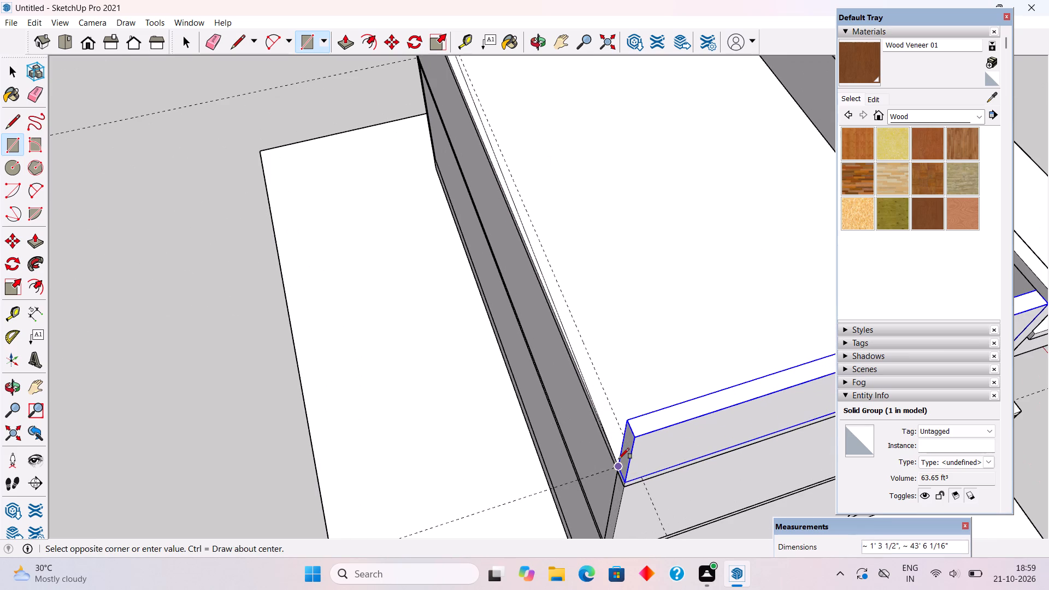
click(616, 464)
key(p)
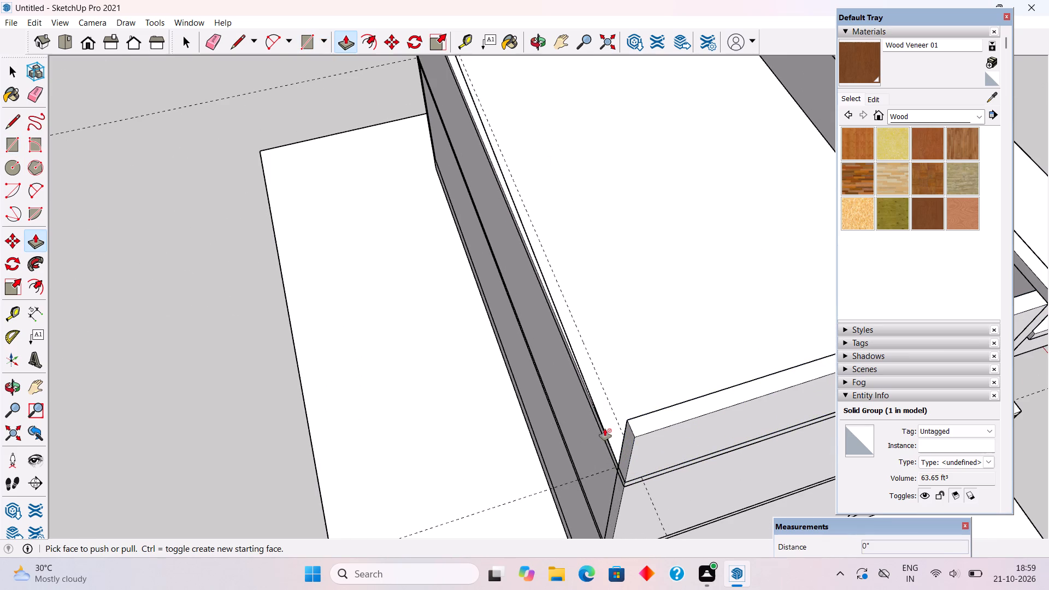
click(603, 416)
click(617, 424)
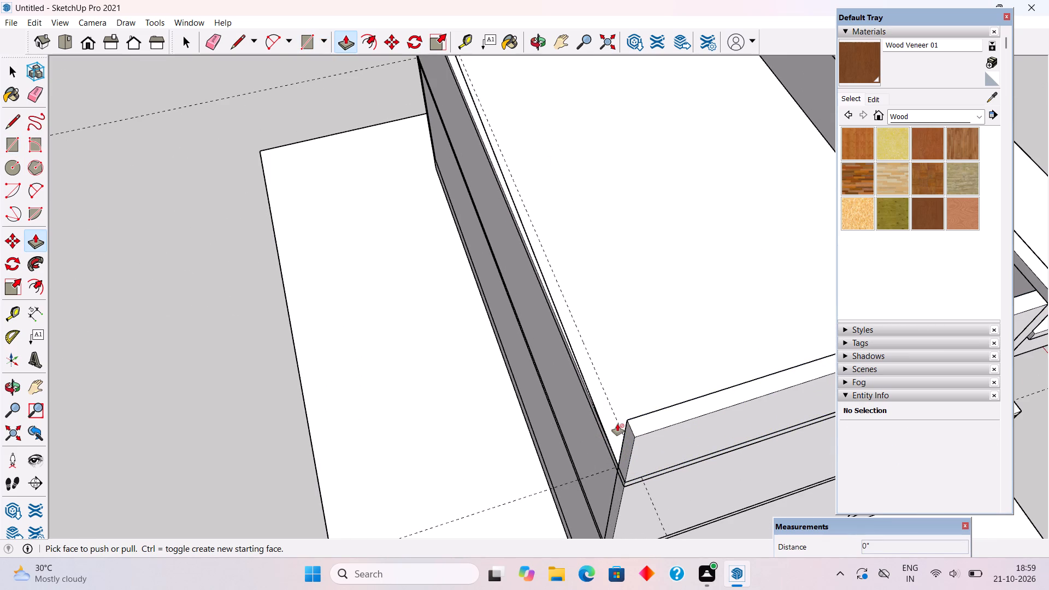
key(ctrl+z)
Draw a 43' 6" by 9" strip along the rear roof edge and raise it level with the top of the side parapets.
scroll(604, 436, down, 5)
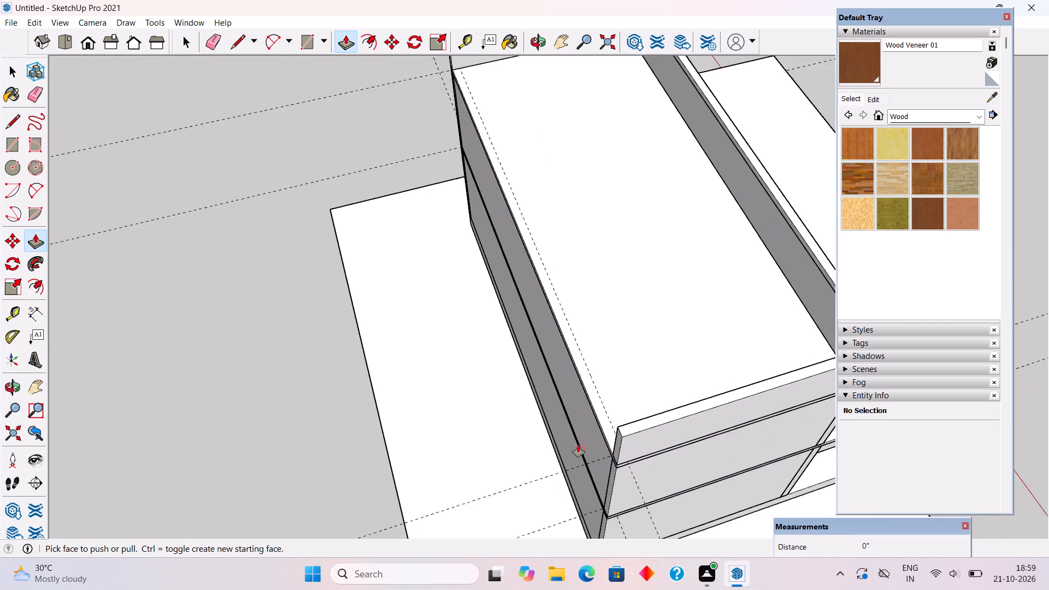
middle_drag(590, 458, 728, 524)
scroll(728, 524, down, 4)
scroll(496, 261, up, 4)
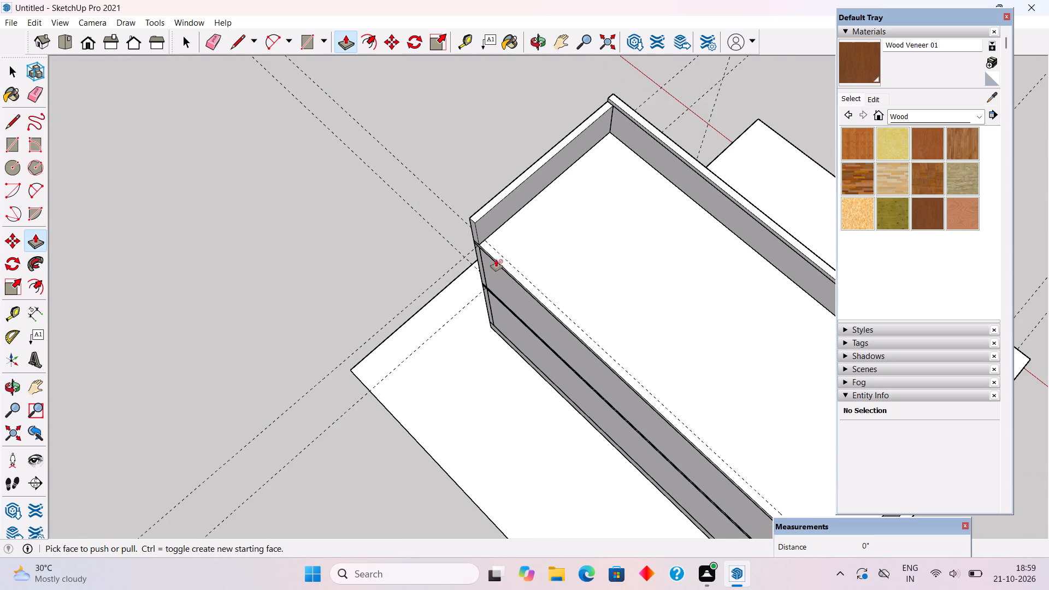
key(r)
scroll(487, 243, up, 4)
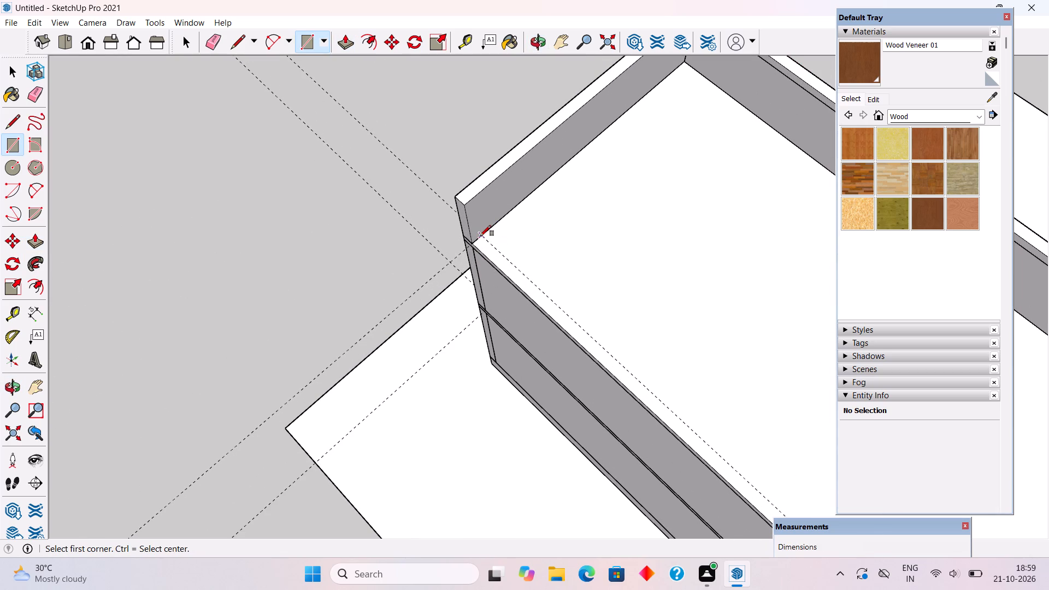
click(480, 236)
scroll(480, 236, down, 10)
scroll(697, 451, up, 4)
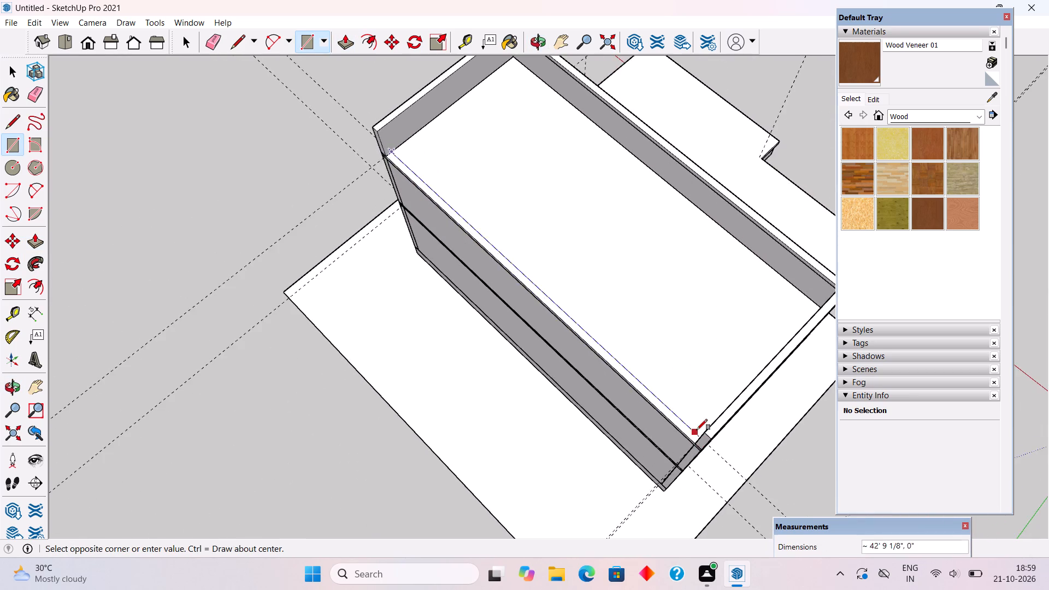
scroll(698, 447, up, 14)
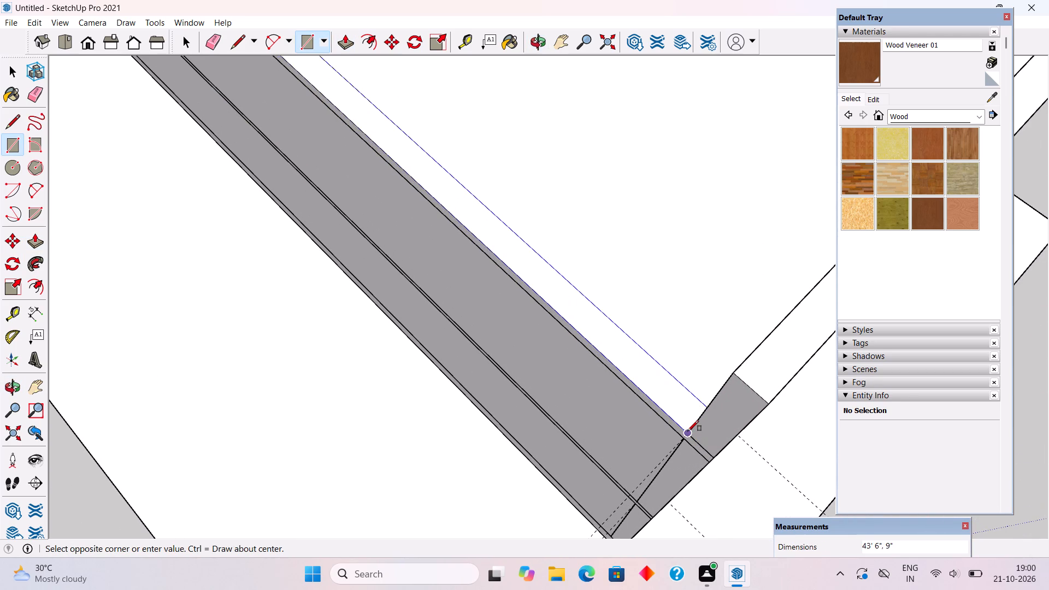
click(688, 431)
key(p)
click(681, 399)
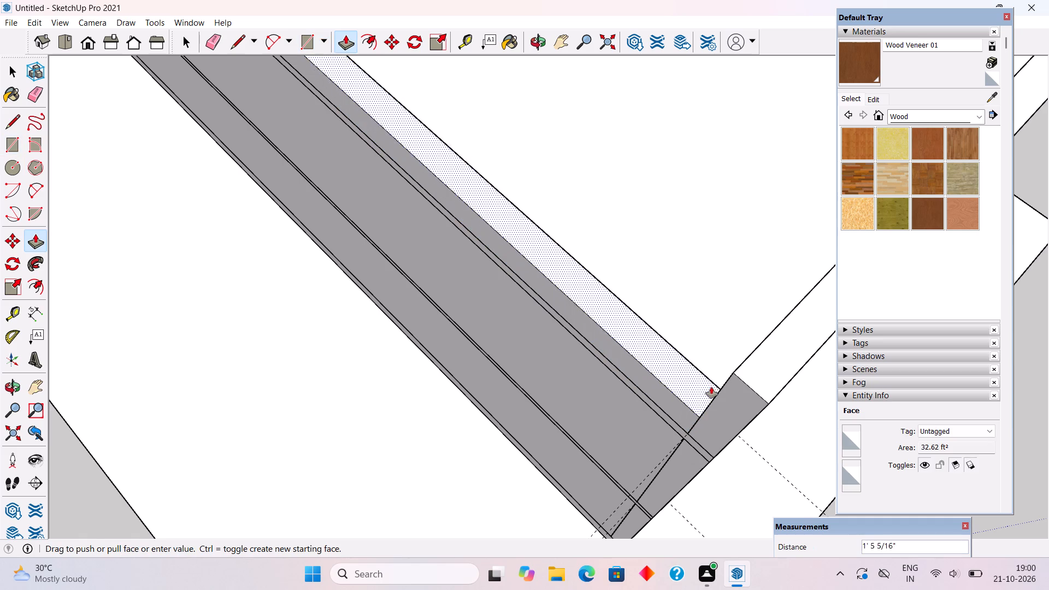
click(728, 379)
Group all the connected geometry of the rear parapet wall.
key(space)
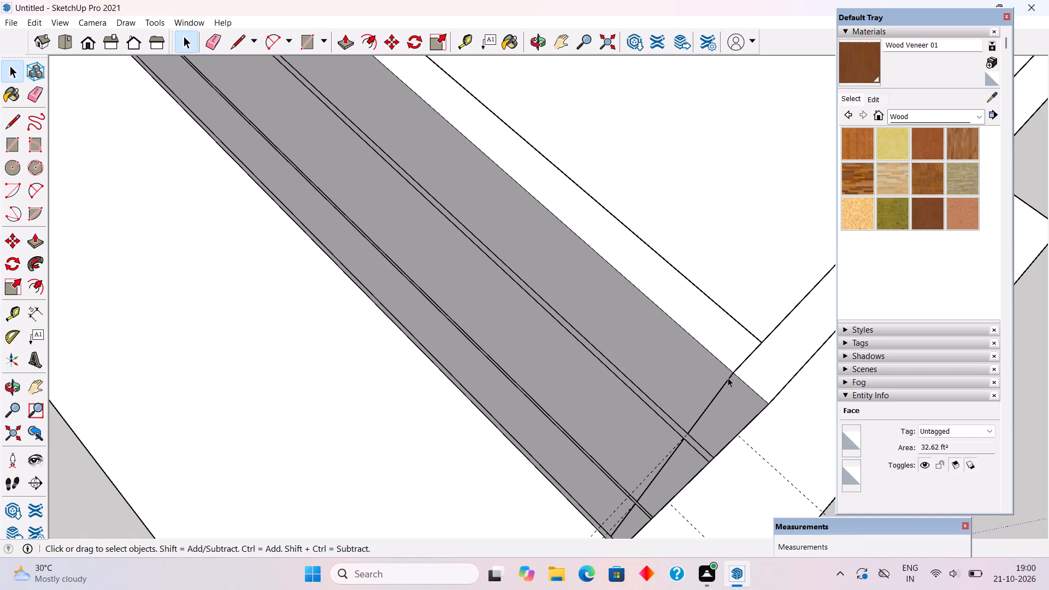
triple_click(724, 374)
right_click(724, 374)
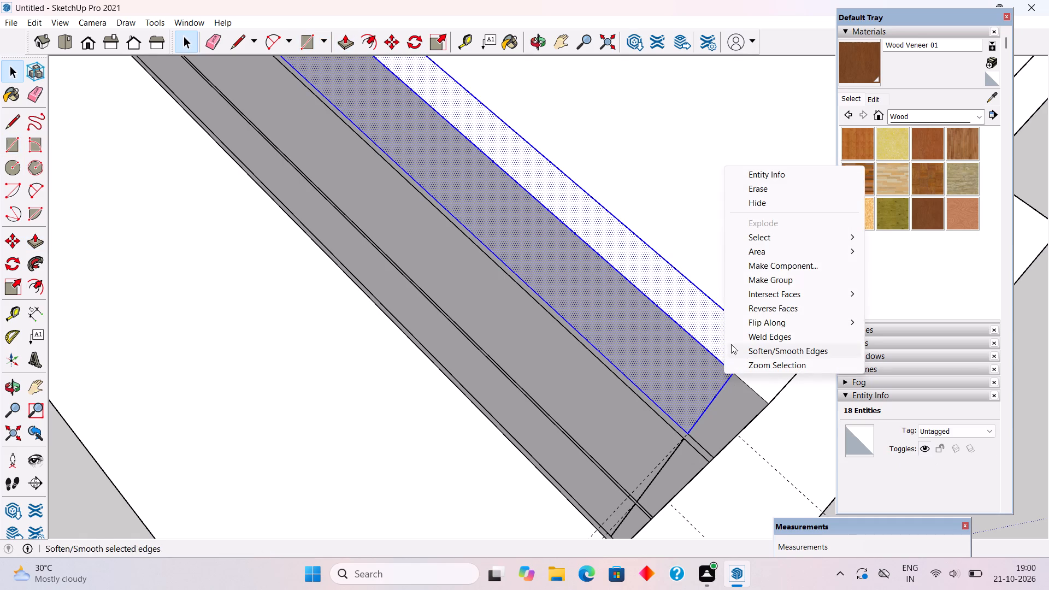
click(763, 282)
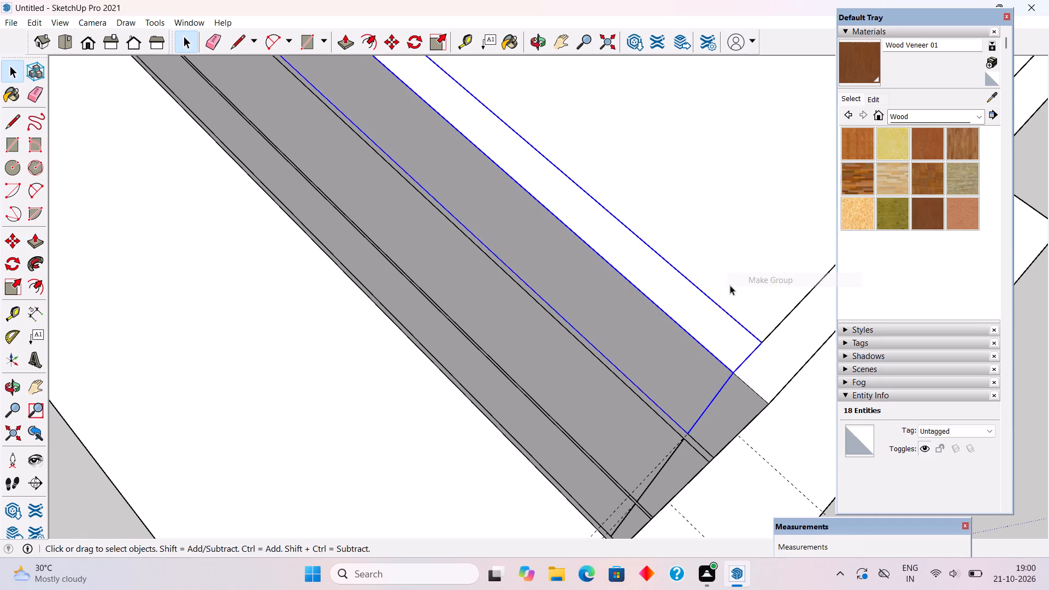
scroll(727, 283, down, 20)
scroll(727, 283, down, 2)
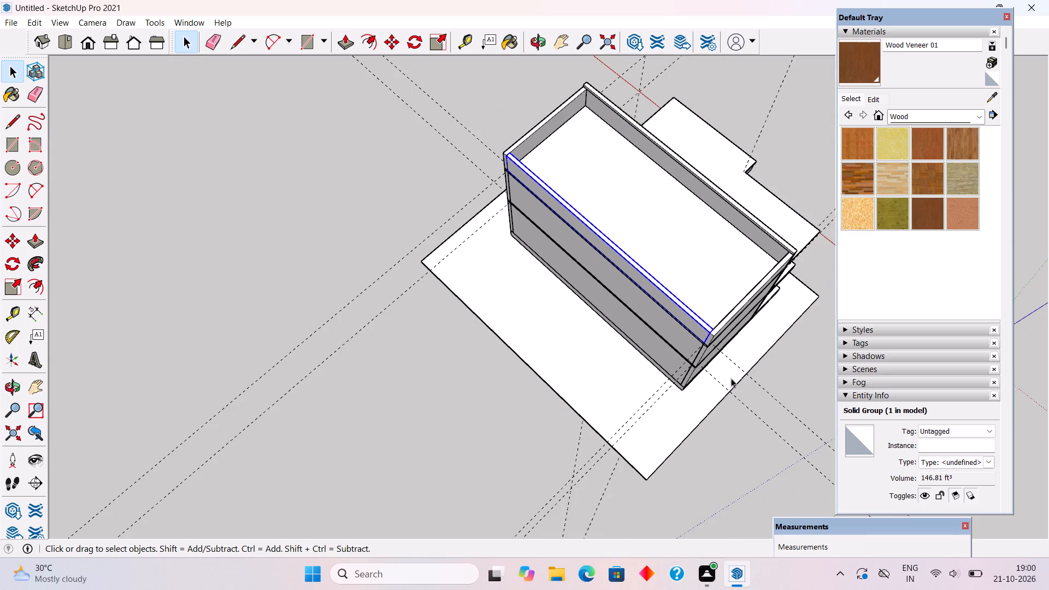
Examine the house's front facade, corner column and the enclosed roof parapet from several angles.
click(746, 403)
click(733, 435)
middle_drag(747, 405, 313, 150)
middle_drag(666, 406, 380, 298)
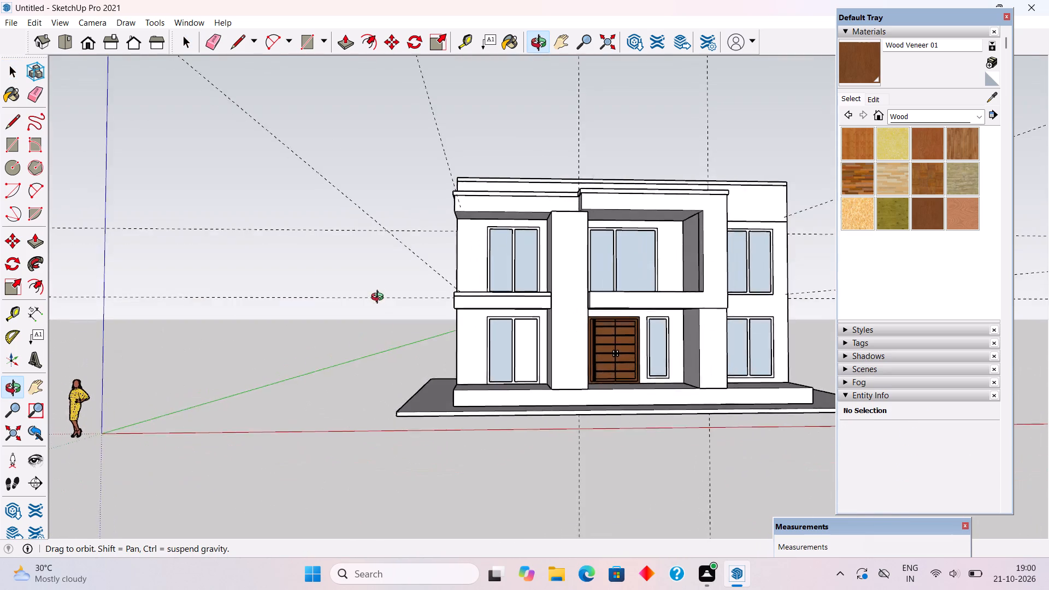
middle_drag(380, 298, 367, 335)
scroll(368, 335, up, 2)
middle_drag(556, 425, 526, 377)
scroll(526, 377, down, 4)
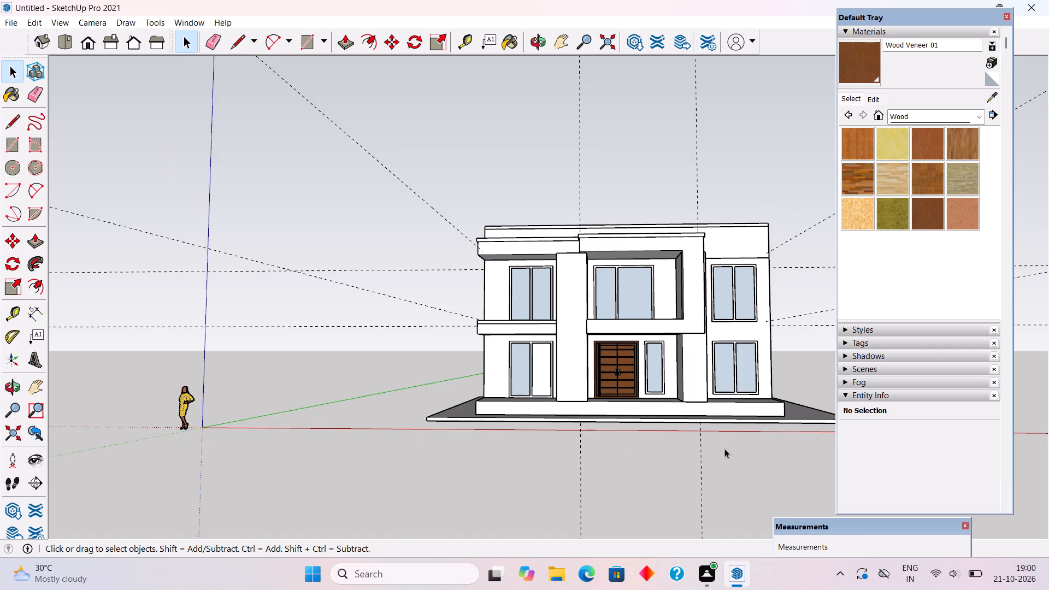
scroll(725, 448, up, 5)
middle_drag(725, 448, 737, 467)
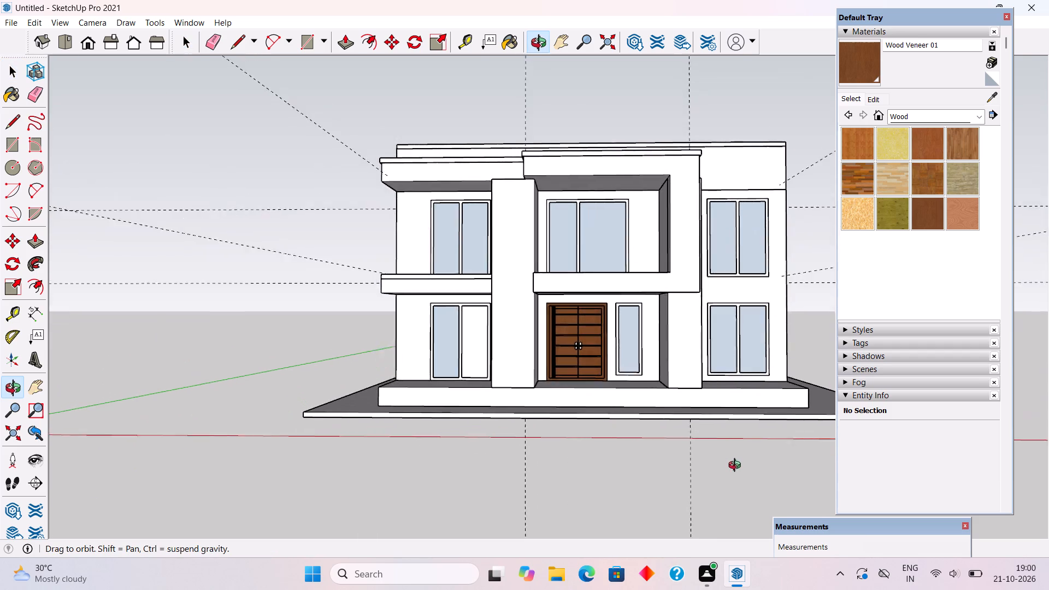
middle_drag(737, 467, 744, 477)
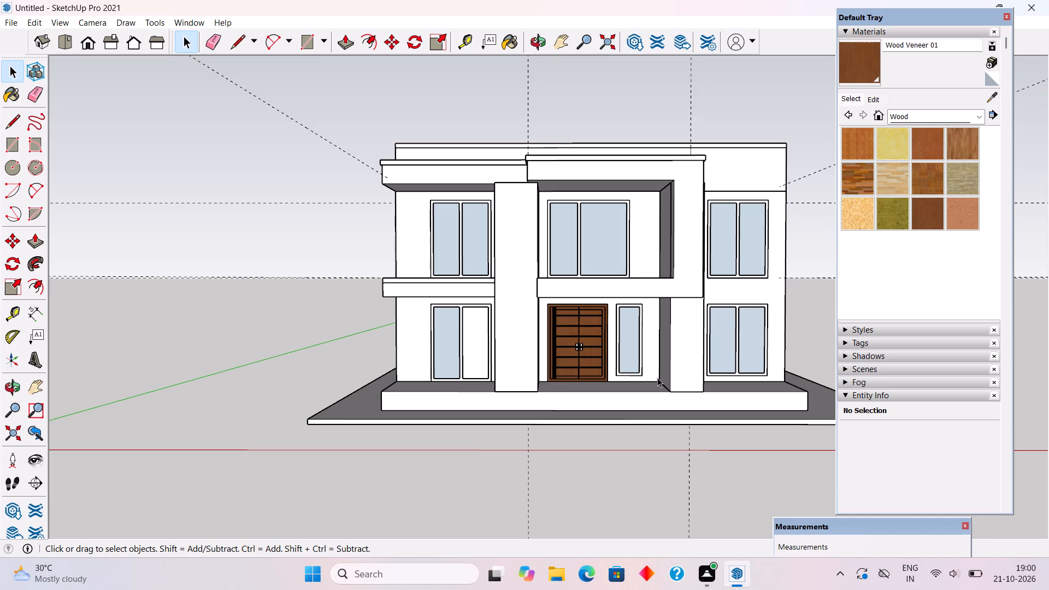
middle_drag(657, 377, 673, 491)
middle_drag(666, 337, 656, 355)
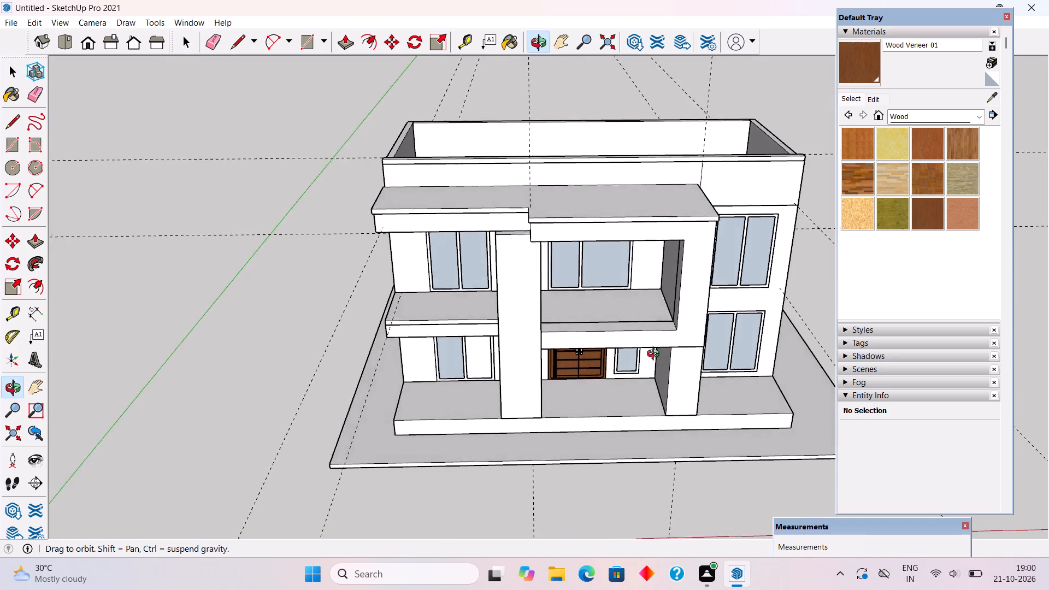
middle_drag(656, 355, 594, 317)
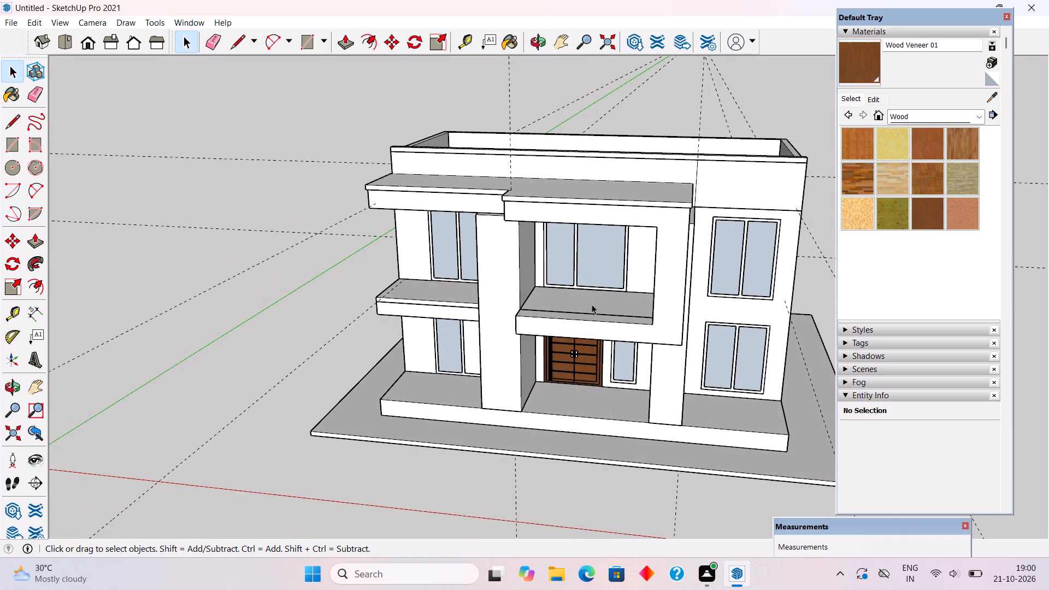
scroll(691, 219, up, 5)
scroll(728, 112, up, 5)
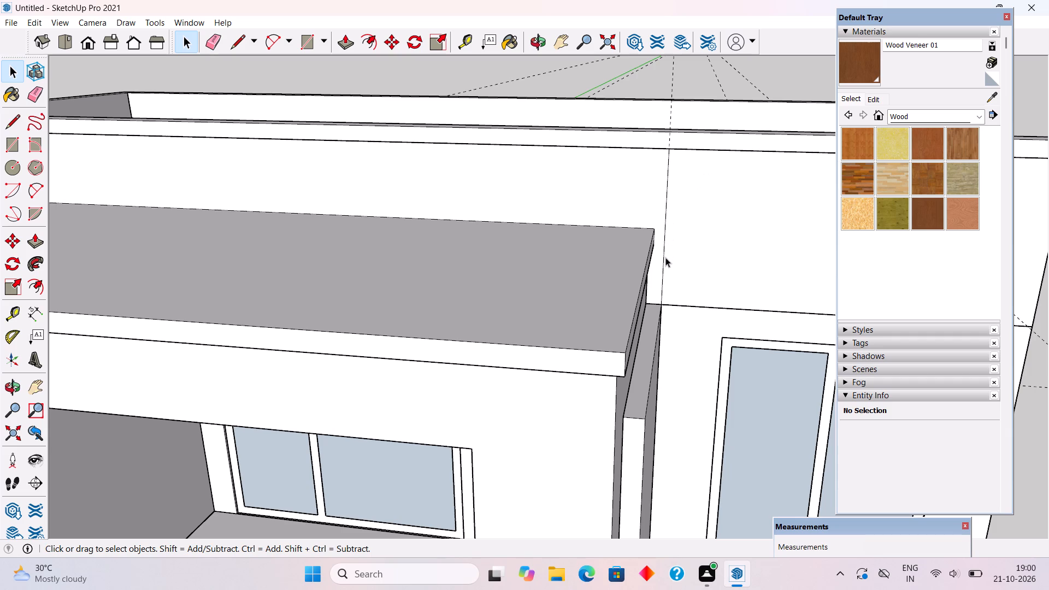
click(651, 317)
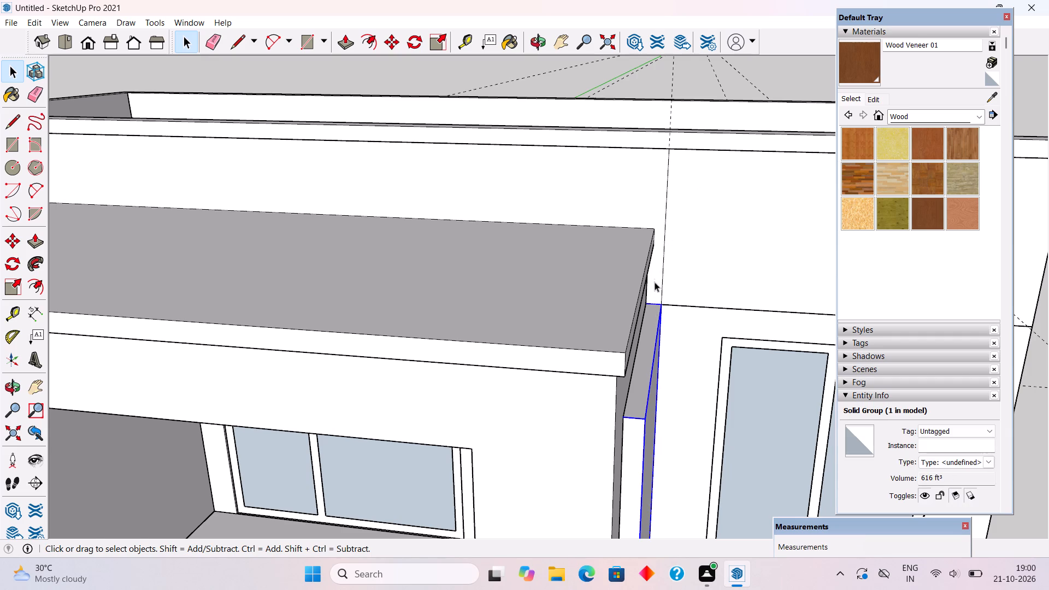
scroll(655, 261, down, 12)
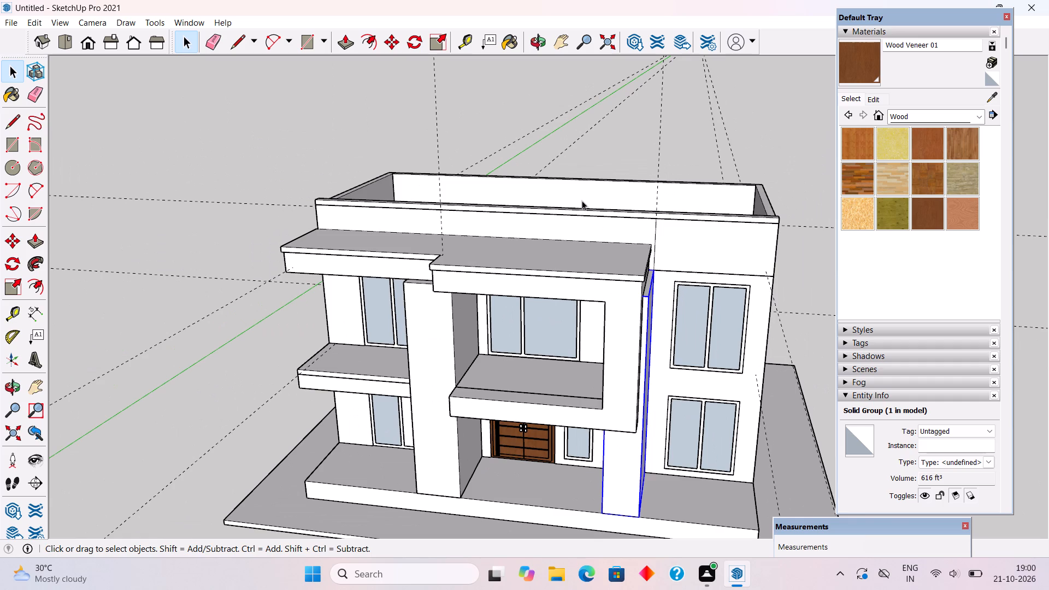
middle_drag(629, 208, 792, 238)
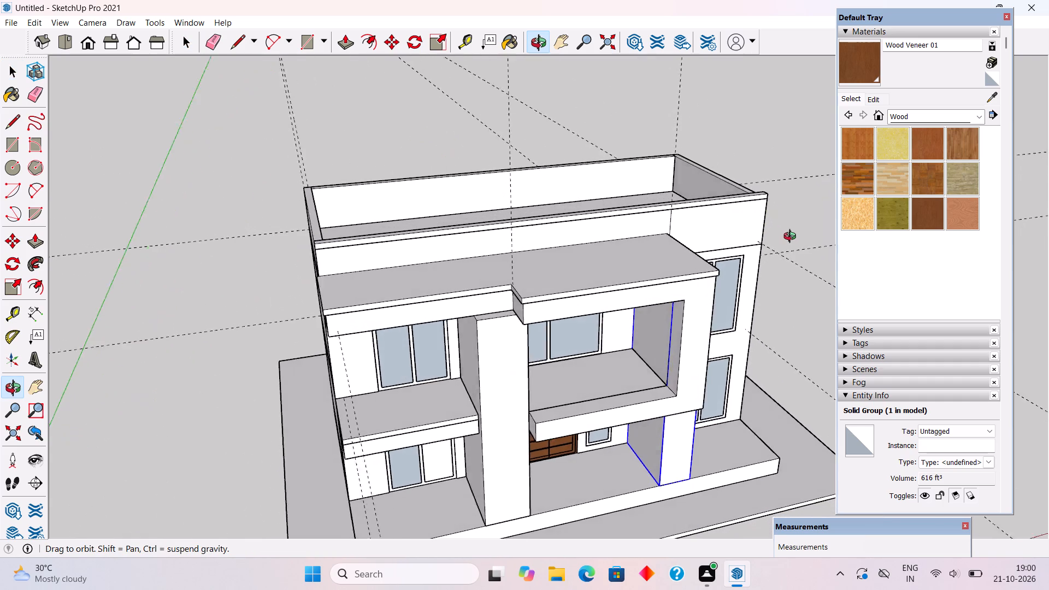
middle_drag(792, 238, 756, 238)
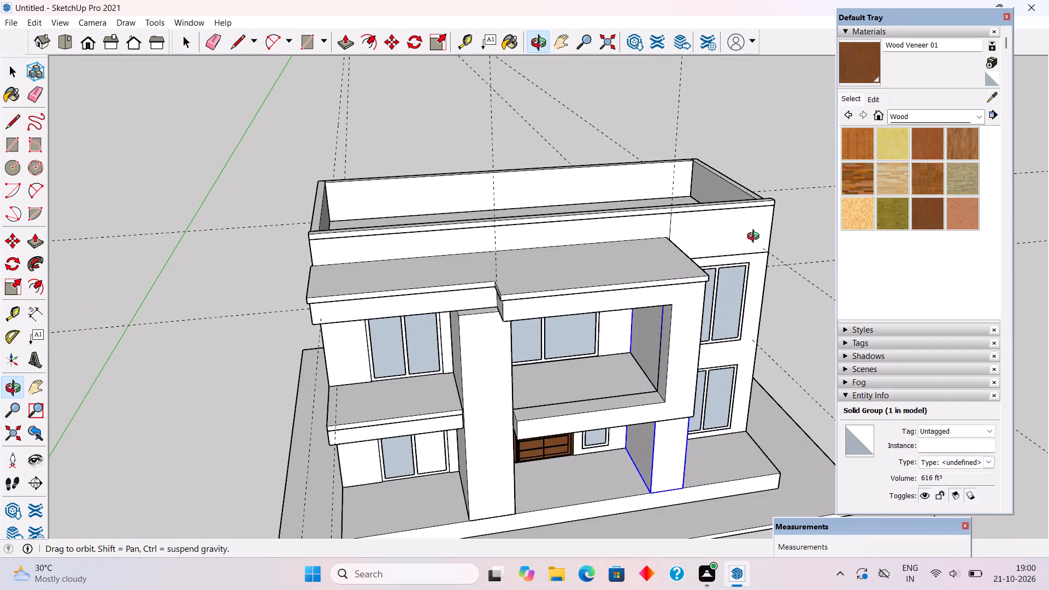
middle_drag(756, 238, 756, 240)
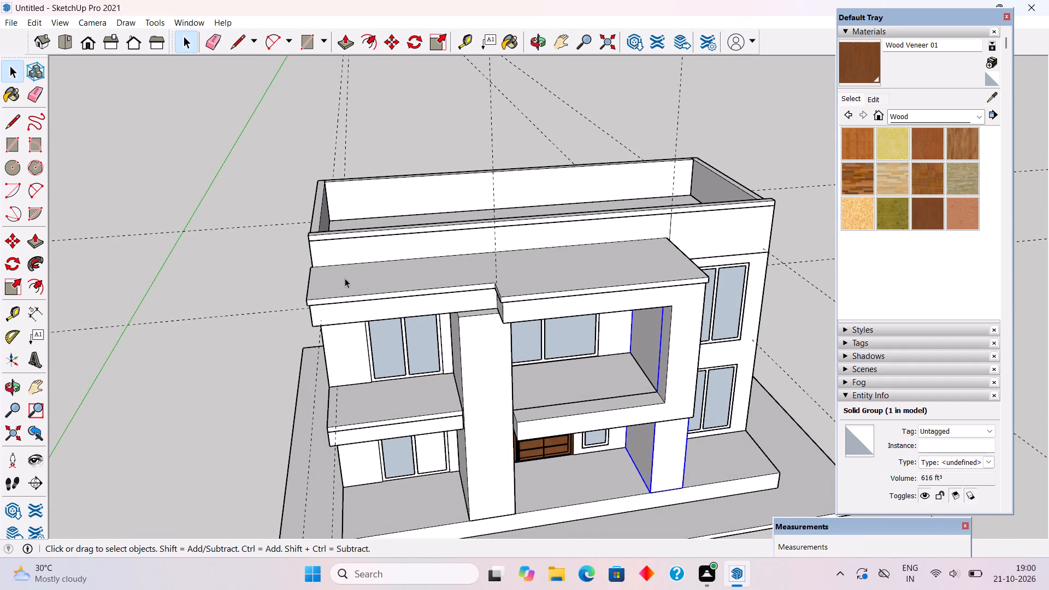
Delete the grouped side parapet wall at the left end of the main roof, as seen facing the house front.
click(319, 221)
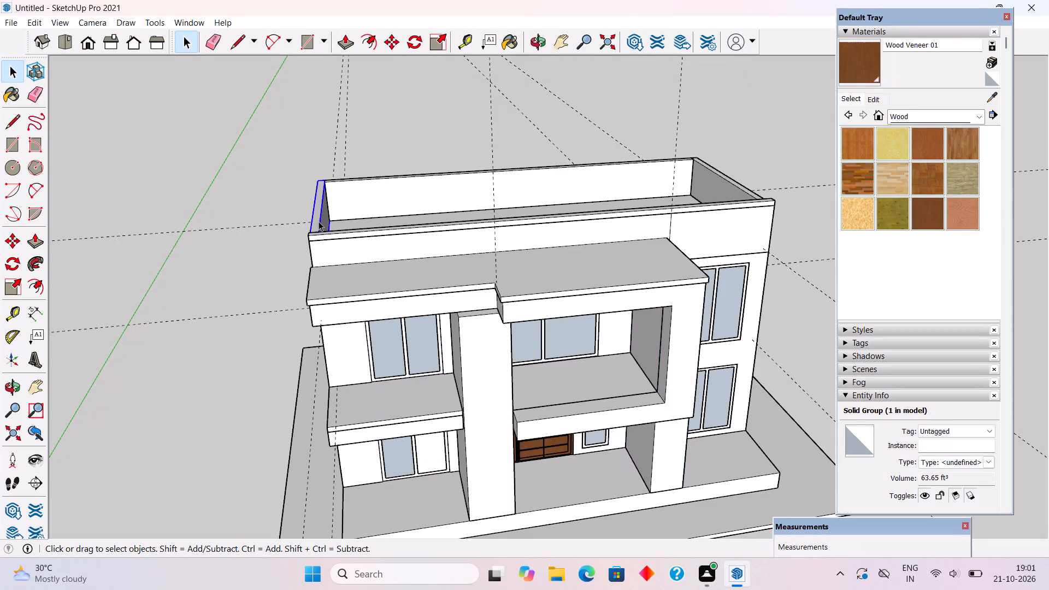
key(Delete)
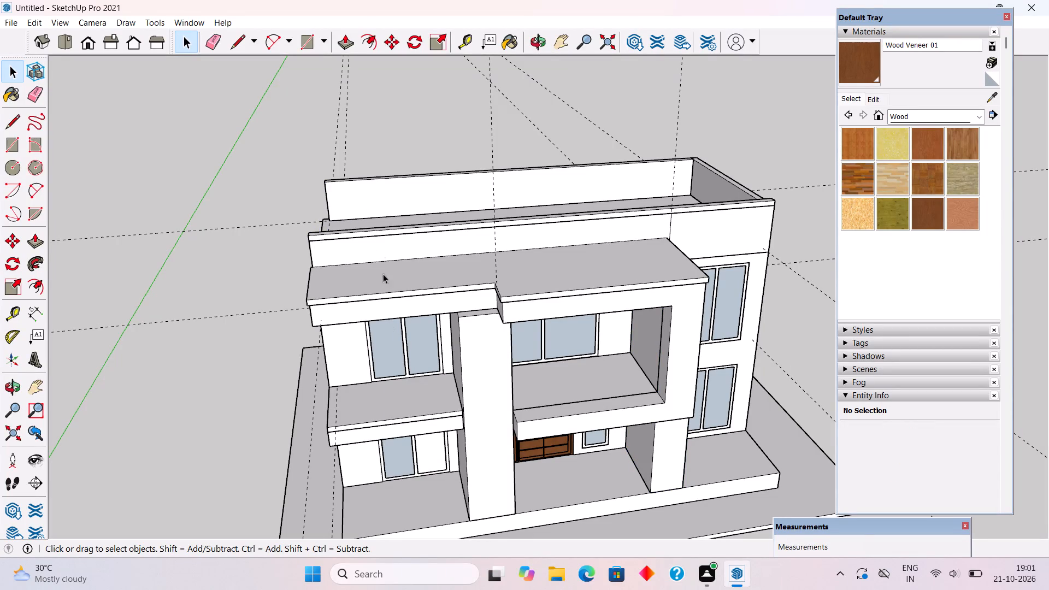
Measure from the left corner of the upper front wall across to the adjacent window's frame.
scroll(346, 402, up, 4)
key(r)
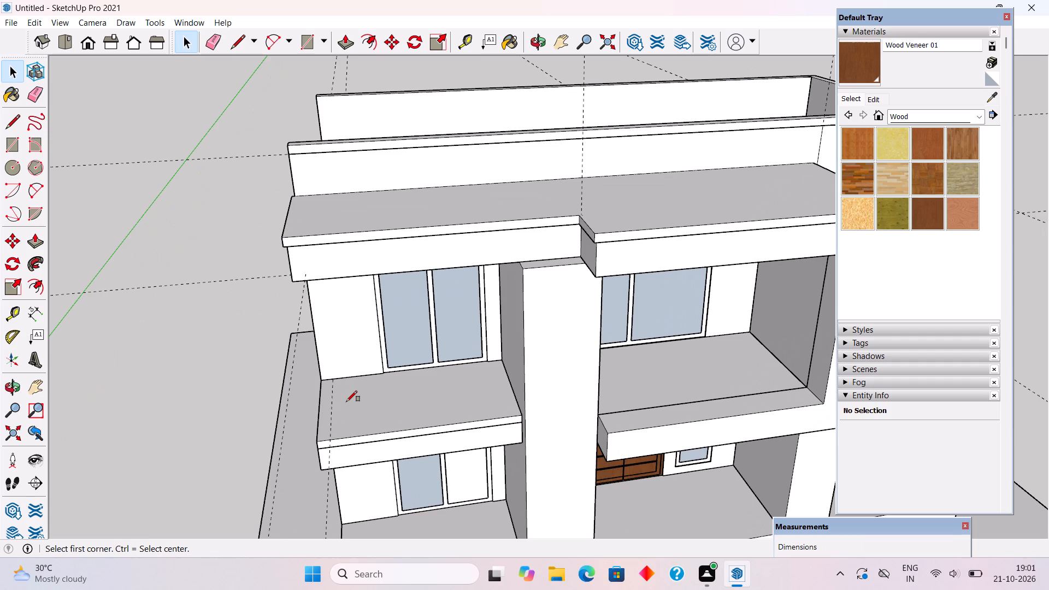
key(t)
scroll(343, 400, up, 5)
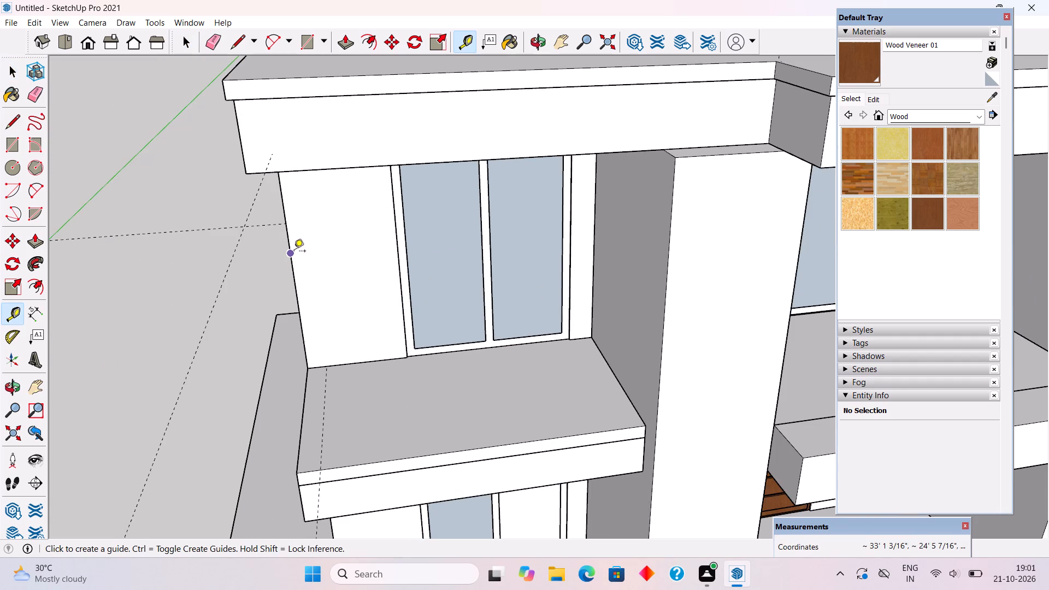
click(294, 252)
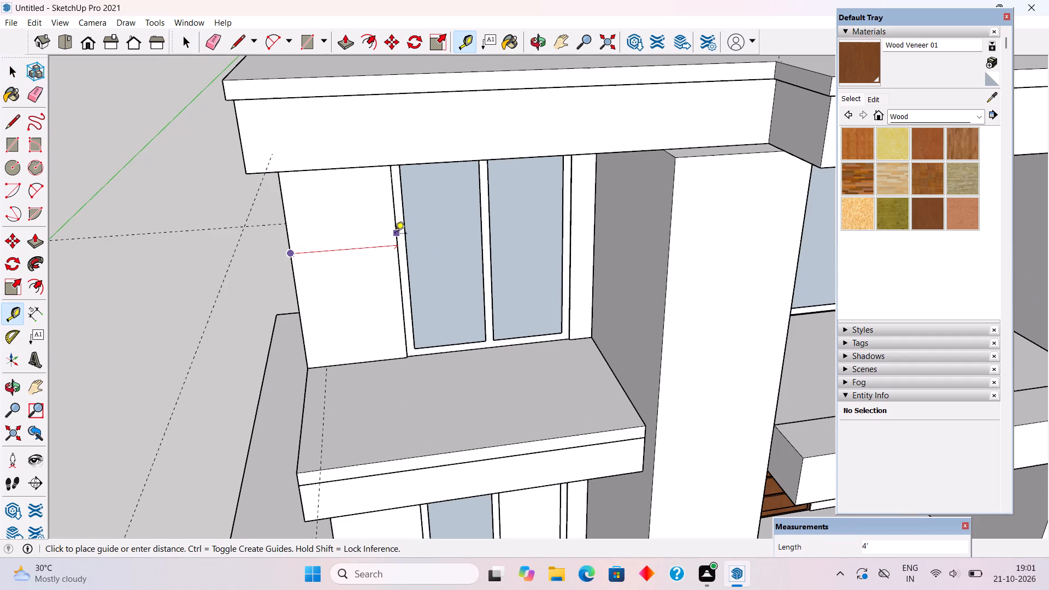
click(395, 234)
Place a guide line on the inner face of the front parapet 4' in from its exposed left end.
middle_drag(374, 235, 519, 458)
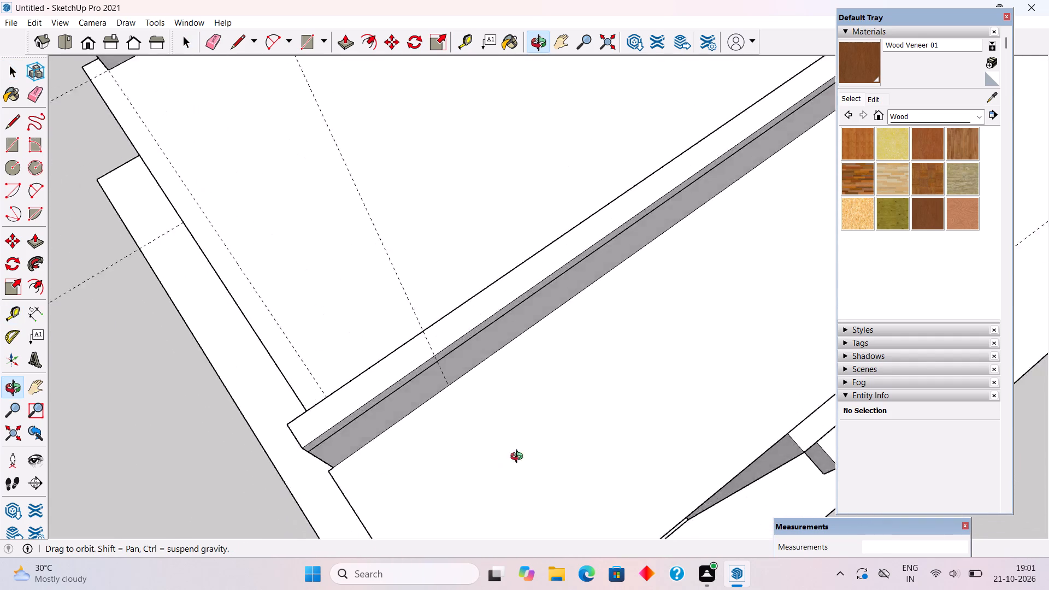
middle_drag(519, 458, 828, 403)
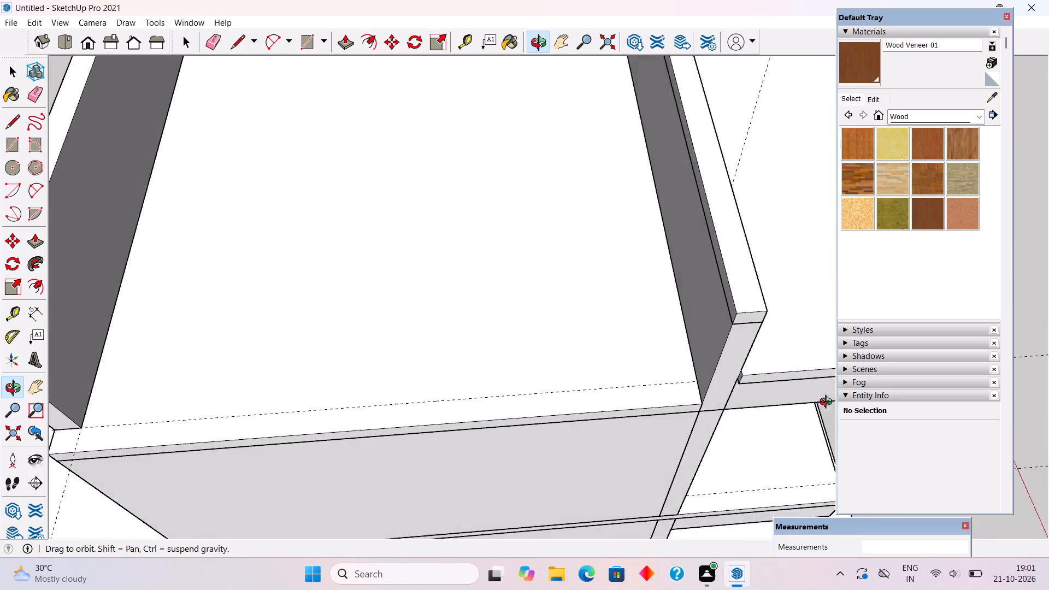
middle_drag(828, 403, 844, 392)
scroll(755, 332, up, 3)
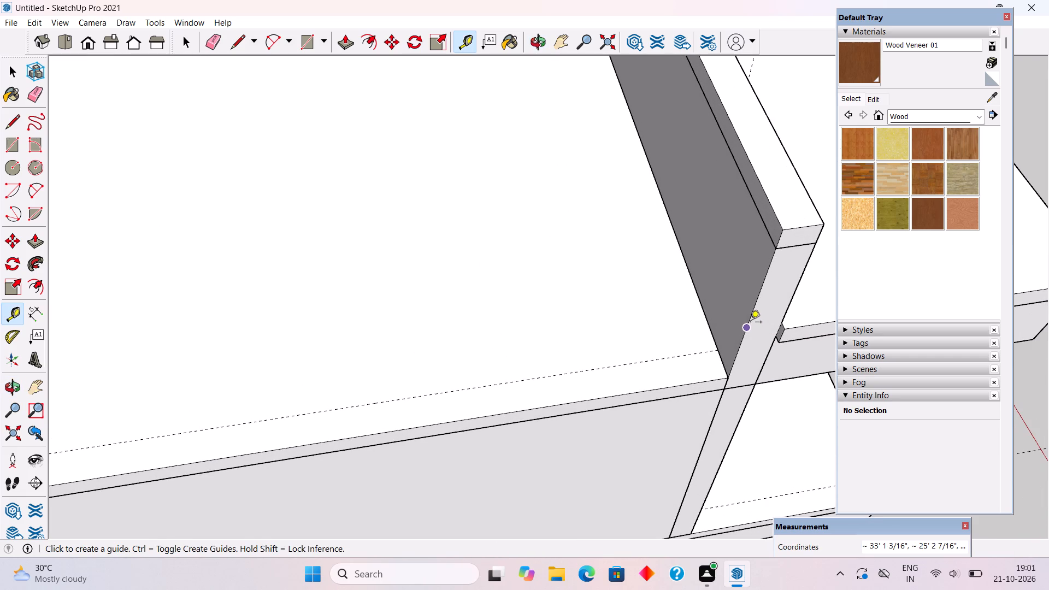
click(750, 323)
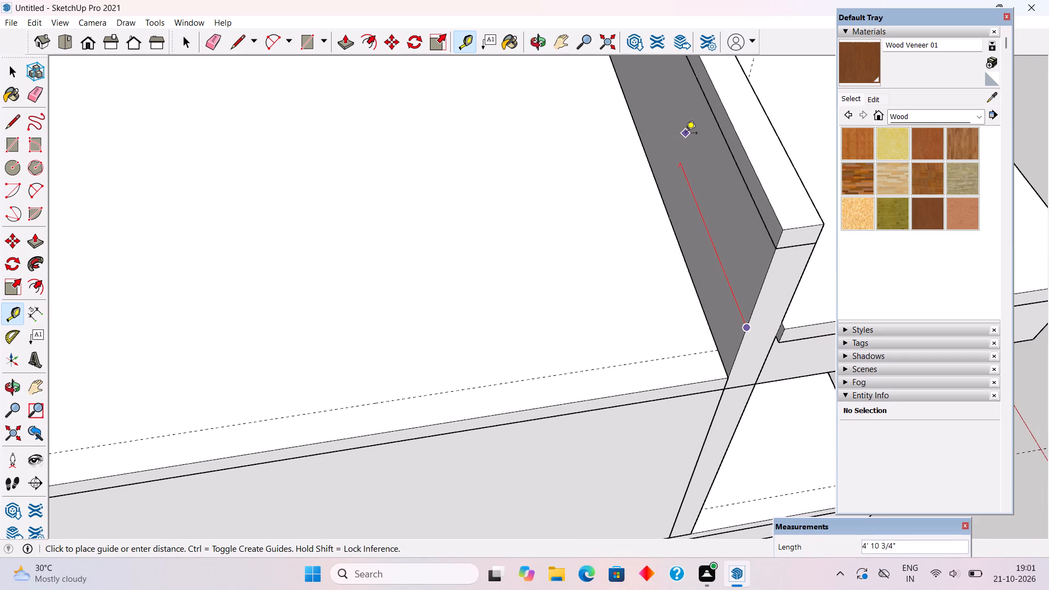
text(4')
key(Return)
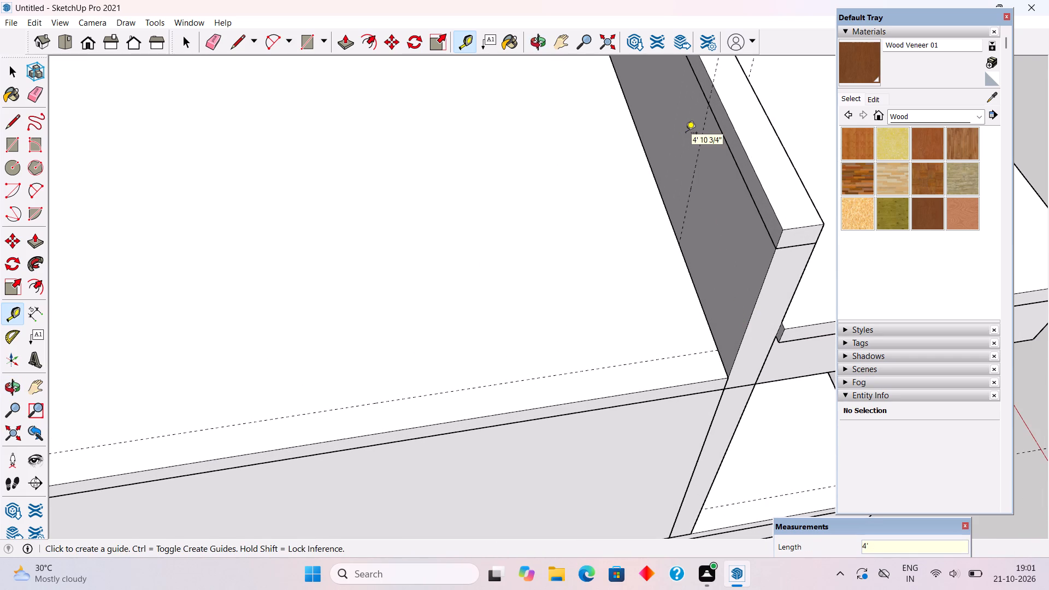
Place a guide line across the main roof, parallel to its left side edge and meeting the 4' parapet guide.
scroll(686, 134, down, 5)
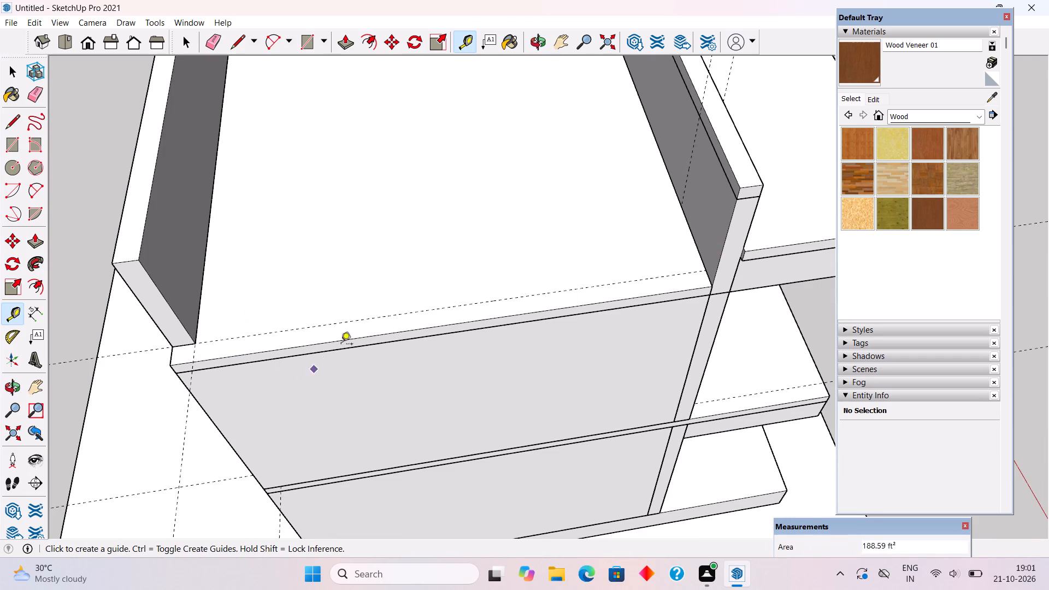
click(473, 322)
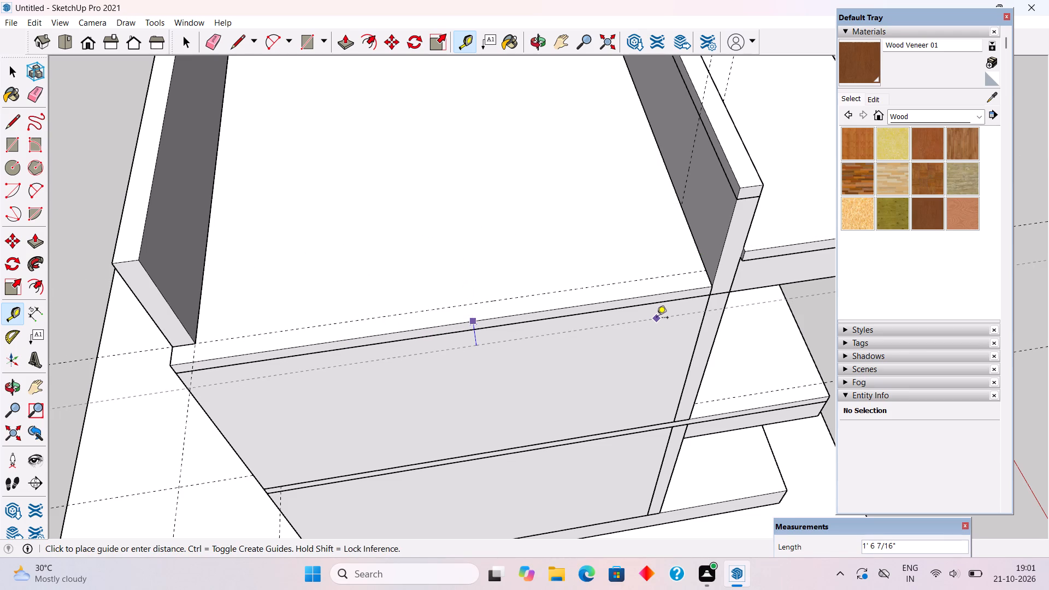
click(680, 201)
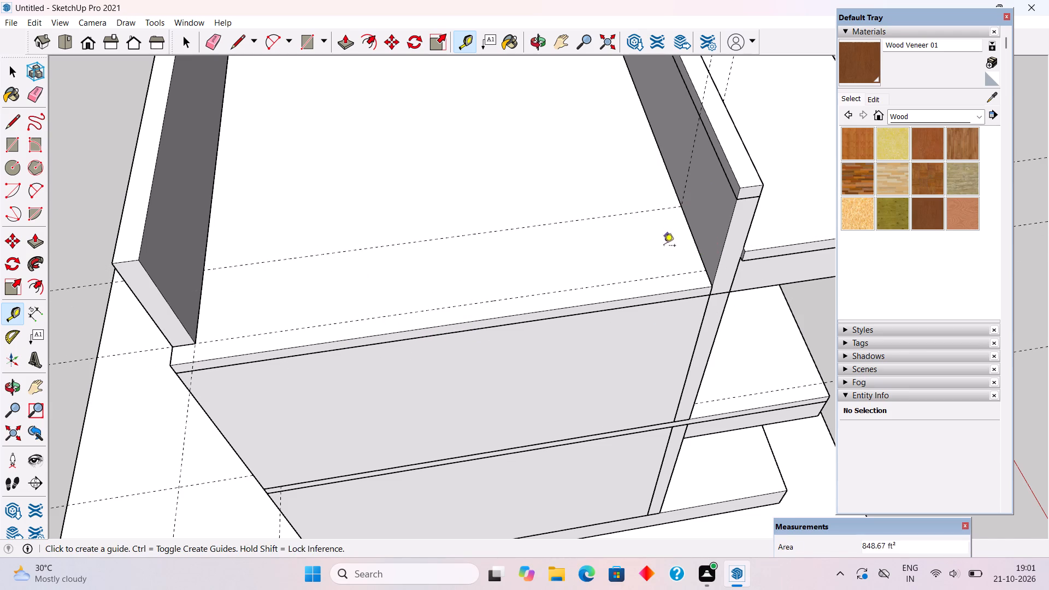
Examine the roof's open left side and its setback guides, and how they relate to the front facade.
middle_drag(638, 278, 531, 359)
scroll(531, 359, down, 4)
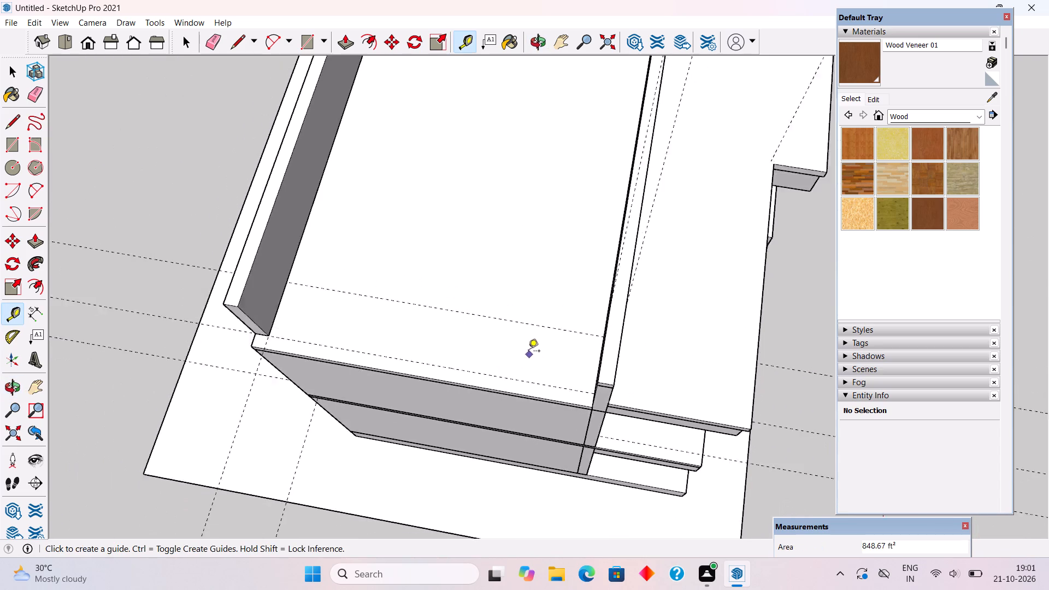
scroll(527, 351, down, 9)
middle_drag(555, 359, 381, 281)
middle_drag(459, 310, 445, 300)
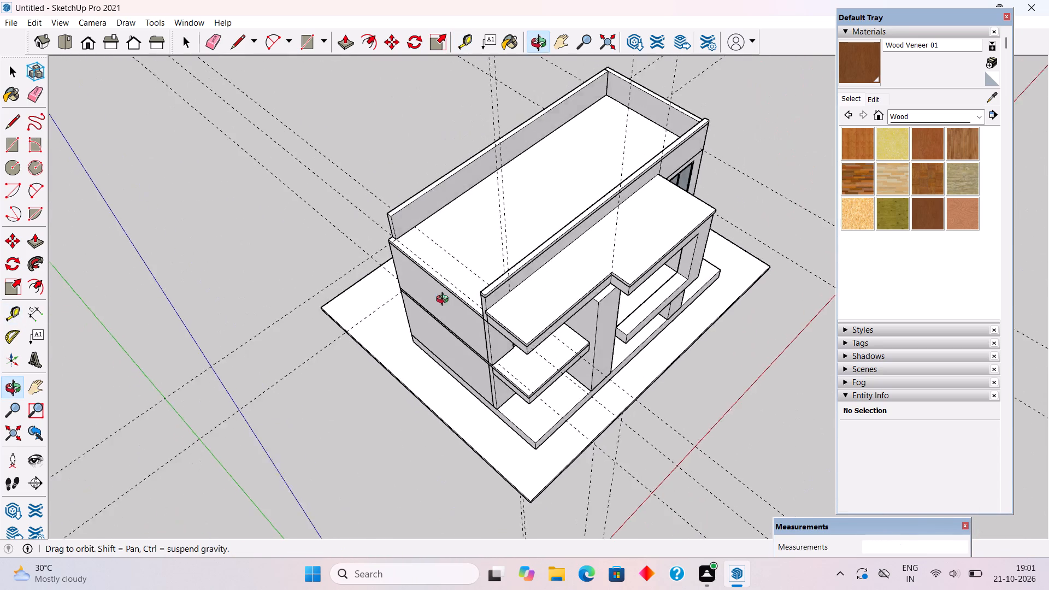
middle_drag(445, 300, 381, 260)
scroll(438, 302, down, 4)
middle_drag(505, 365, 440, 324)
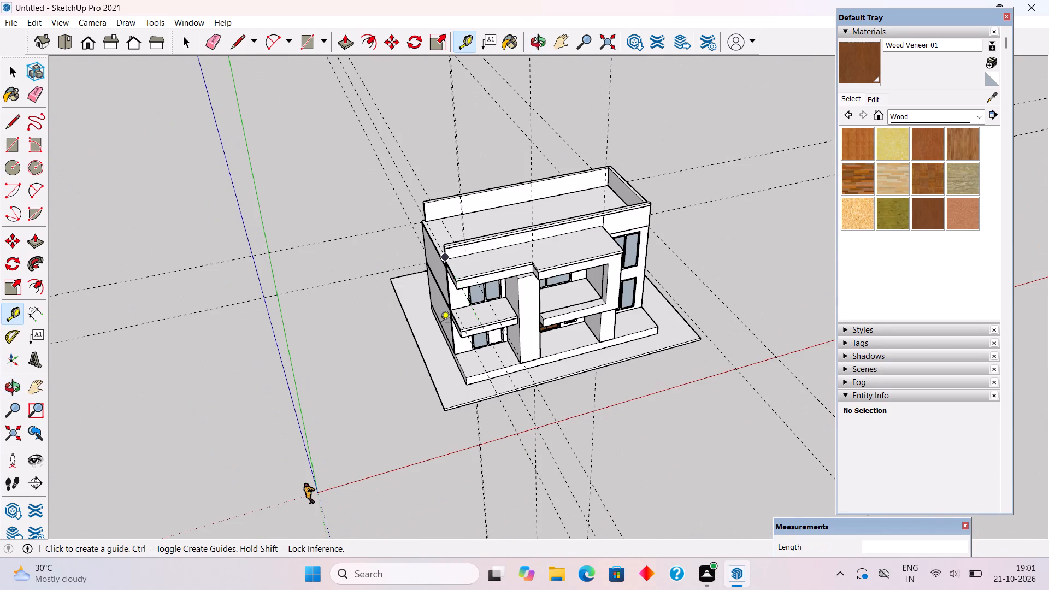
key(space)
middle_drag(498, 335, 407, 210)
scroll(463, 255, up, 5)
scroll(503, 279, up, 1)
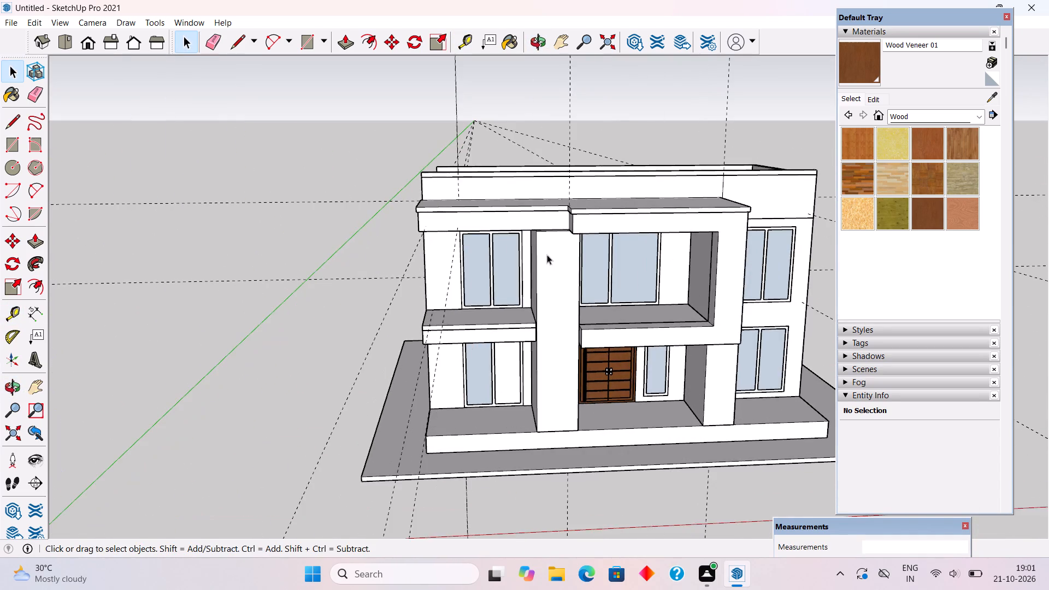
Push the front roof parapet's left end face back 34' to where the projecting front roof ends.
middle_drag(537, 241, 673, 340)
scroll(409, 240, up, 4)
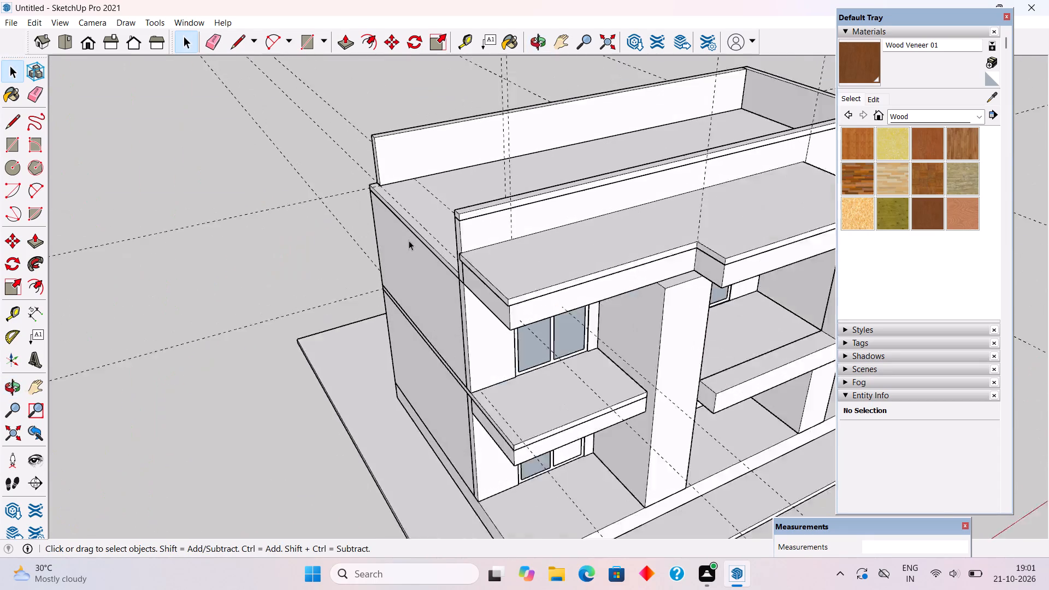
scroll(409, 240, up, 1)
middle_drag(460, 232, 675, 293)
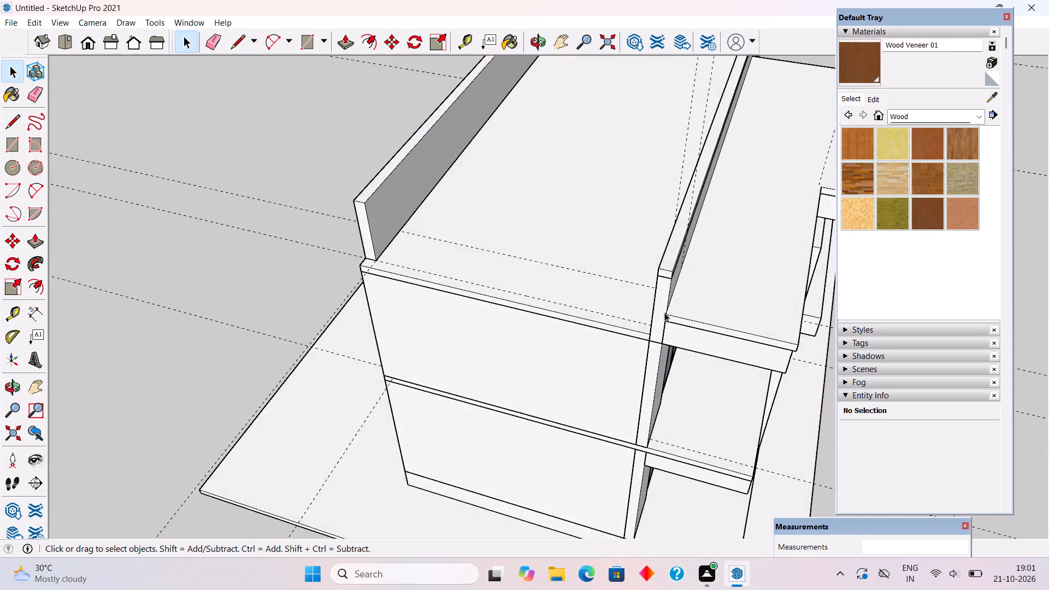
scroll(659, 315, up, 5)
click(661, 313)
triple_click(661, 313)
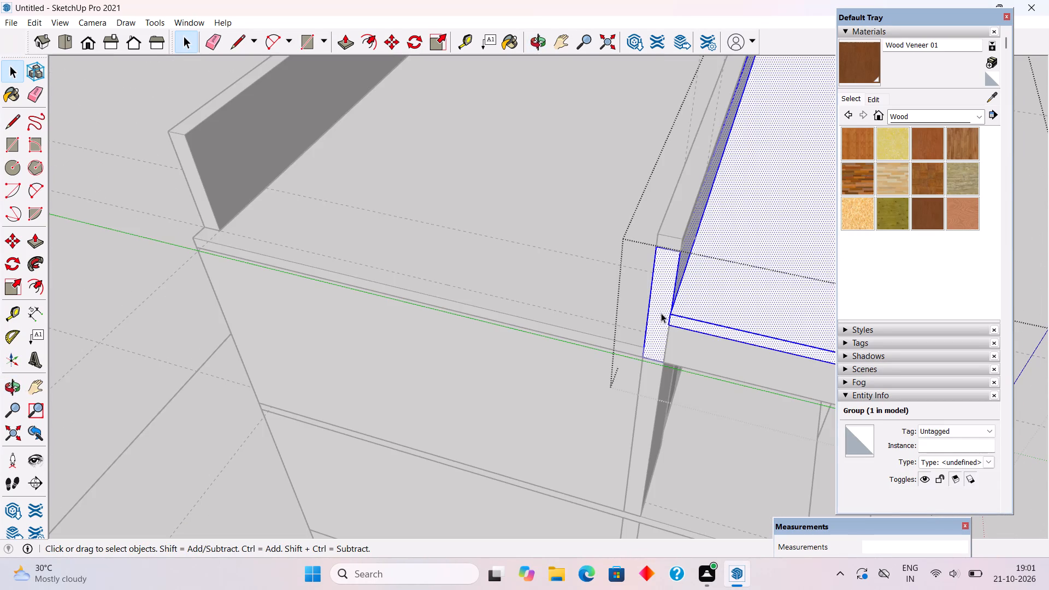
key(p)
click(661, 313)
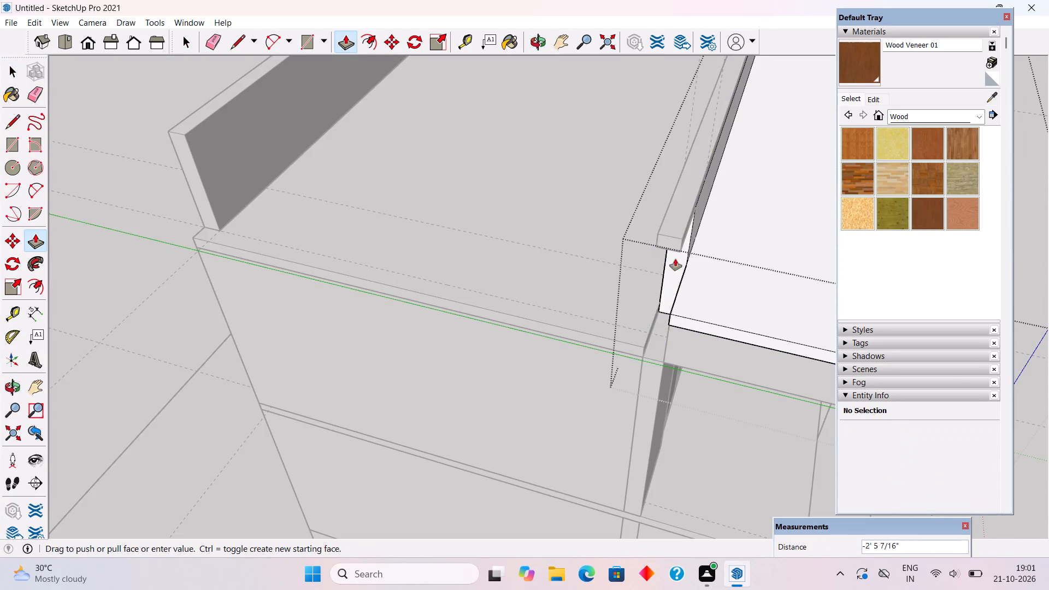
scroll(675, 259, down, 6)
middle_drag(643, 252, 291, 184)
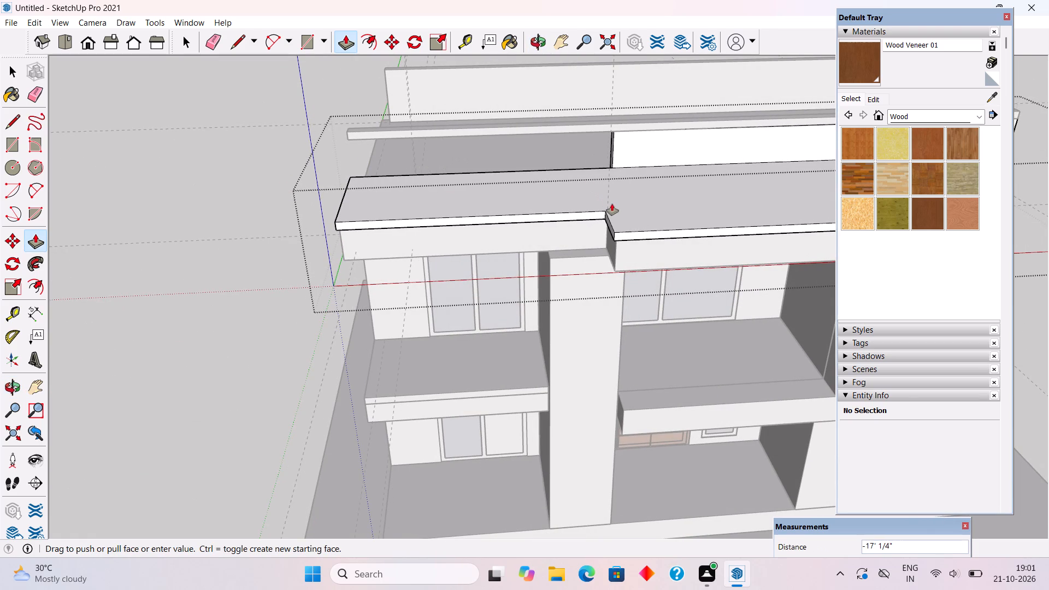
scroll(322, 243, down, 2)
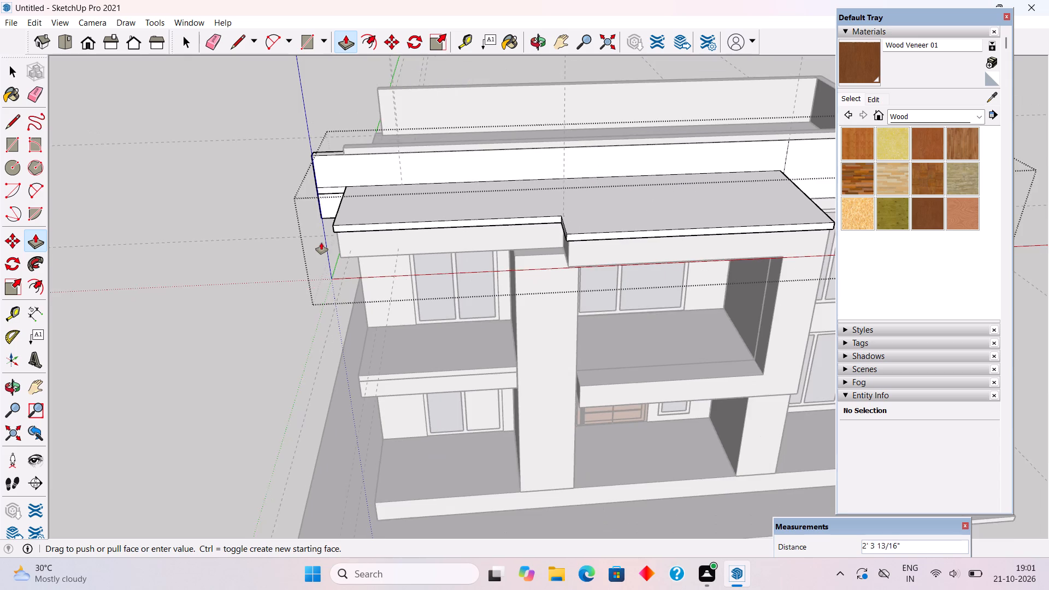
scroll(321, 243, down, 4)
click(684, 178)
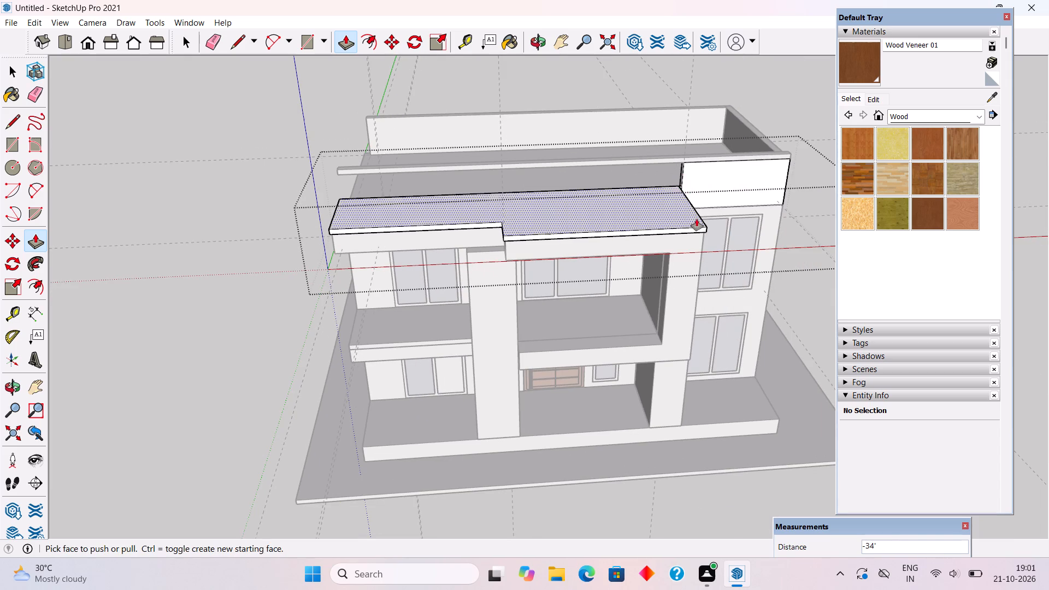
Push the left end of the front parapet's top coping back to line up with the shortened parapet wall, and close the group.
middle_drag(564, 206, 398, 149)
scroll(662, 222, up, 7)
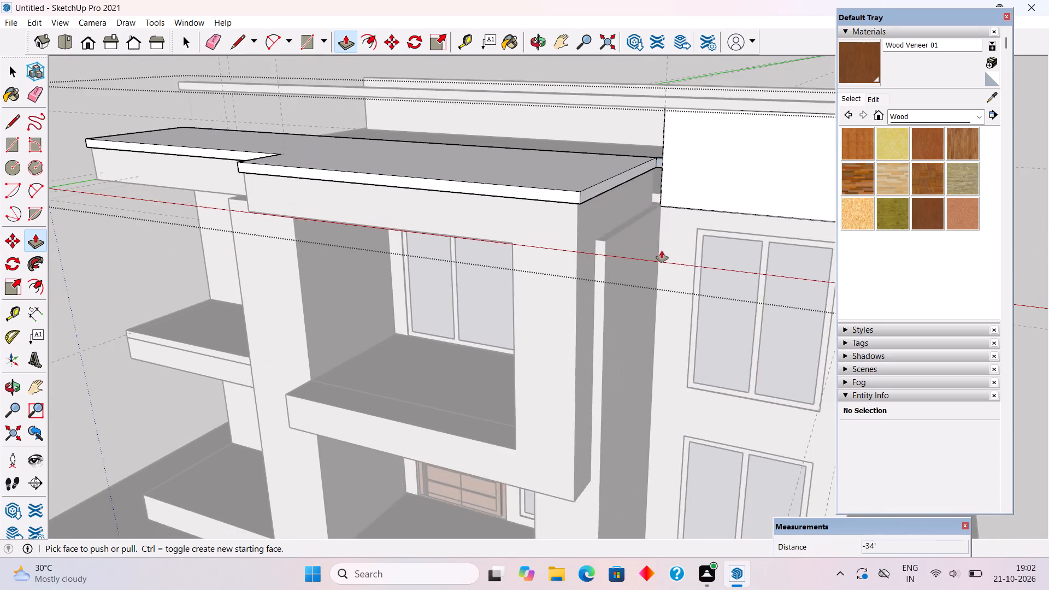
middle_drag(634, 212, 634, 281)
scroll(624, 290, up, 2)
scroll(624, 290, down, 6)
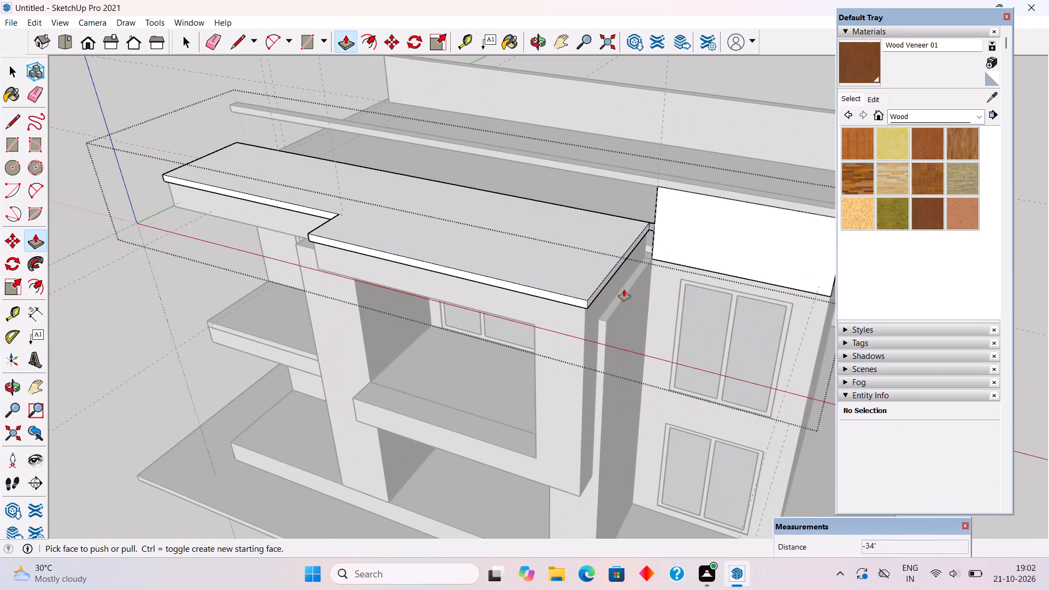
key(space)
scroll(623, 290, down, 10)
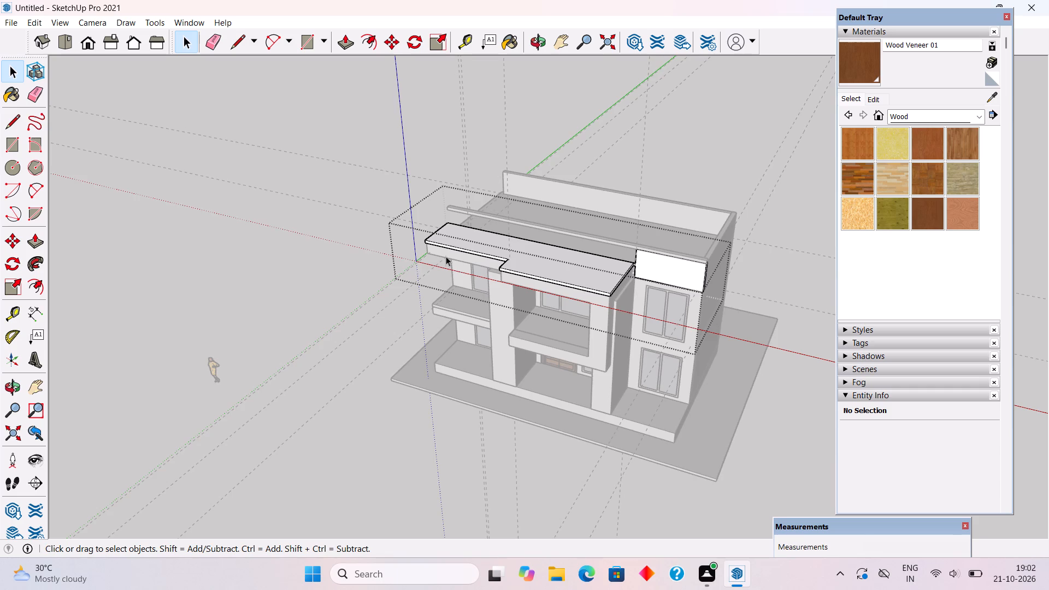
scroll(446, 256, down, 2)
middle_drag(461, 259, 561, 250)
middle_drag(433, 278, 690, 231)
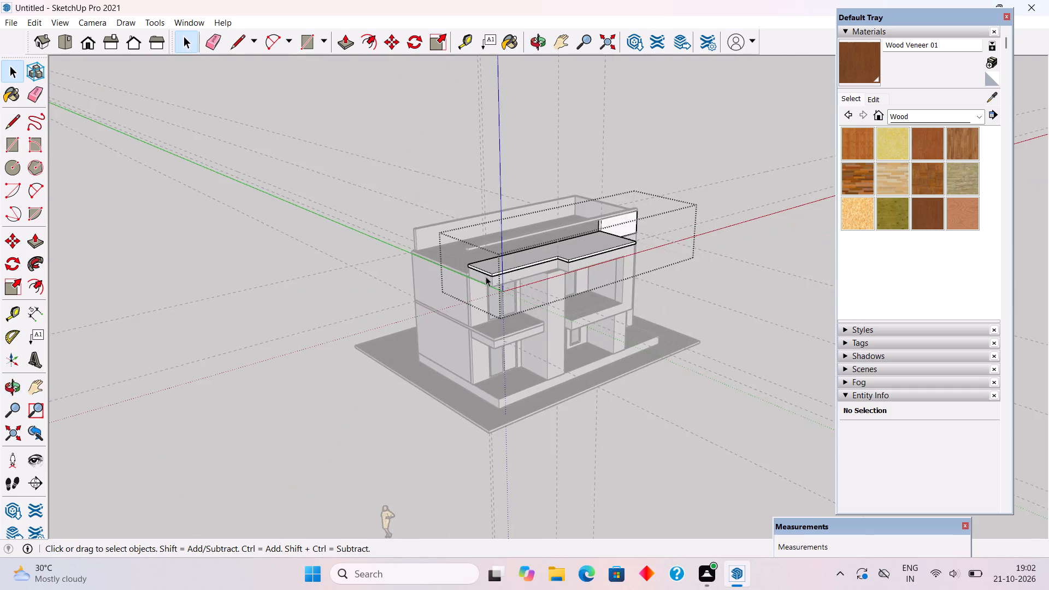
scroll(461, 279, up, 9)
triple_click(469, 227)
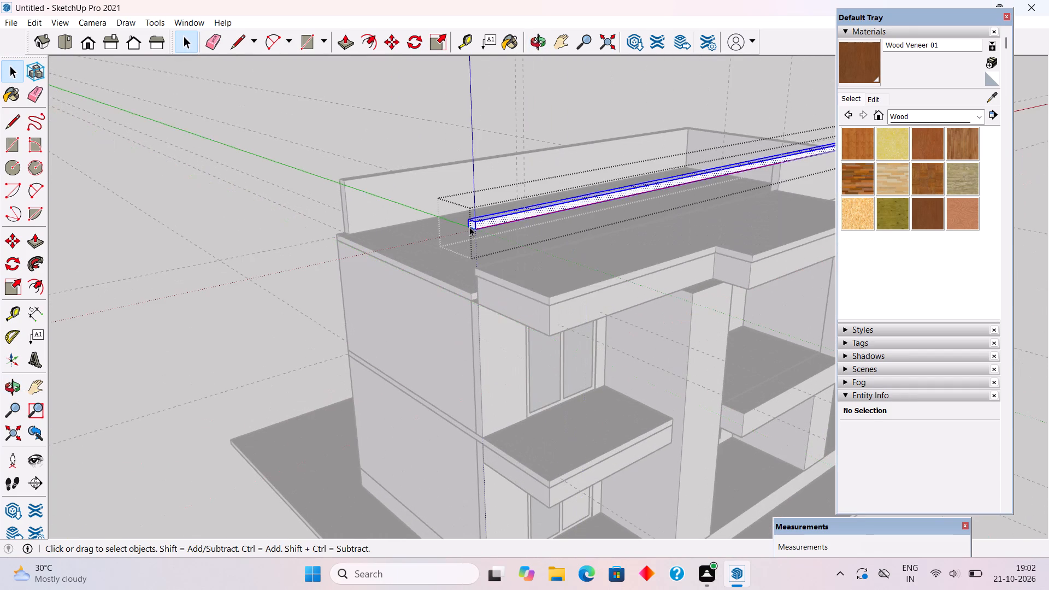
key(p)
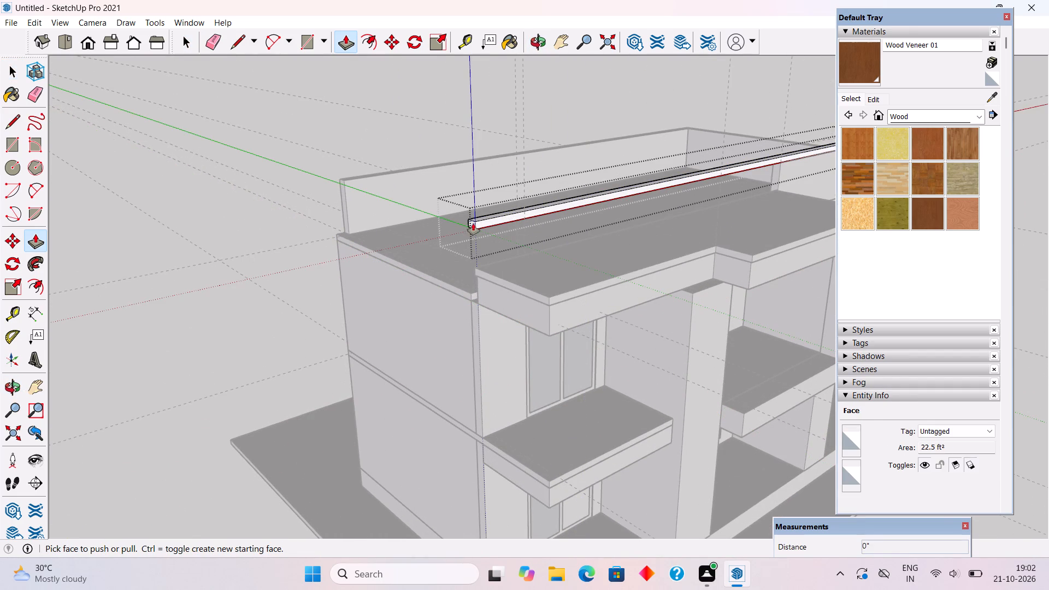
click(473, 223)
scroll(651, 211, down, 4)
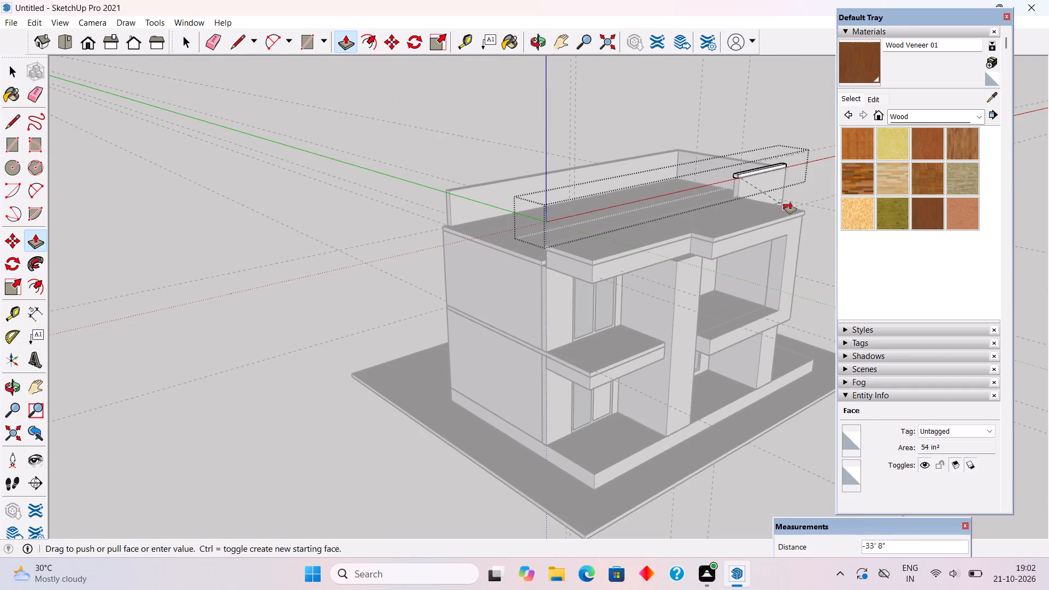
click(738, 184)
middle_drag(747, 262, 555, 263)
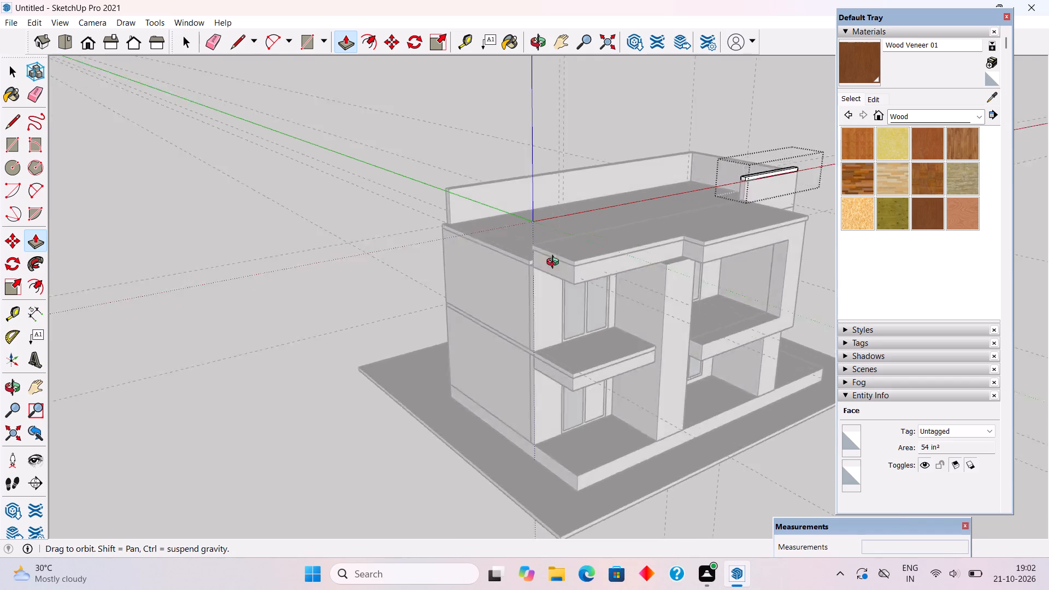
middle_drag(555, 263, 479, 276)
key(space)
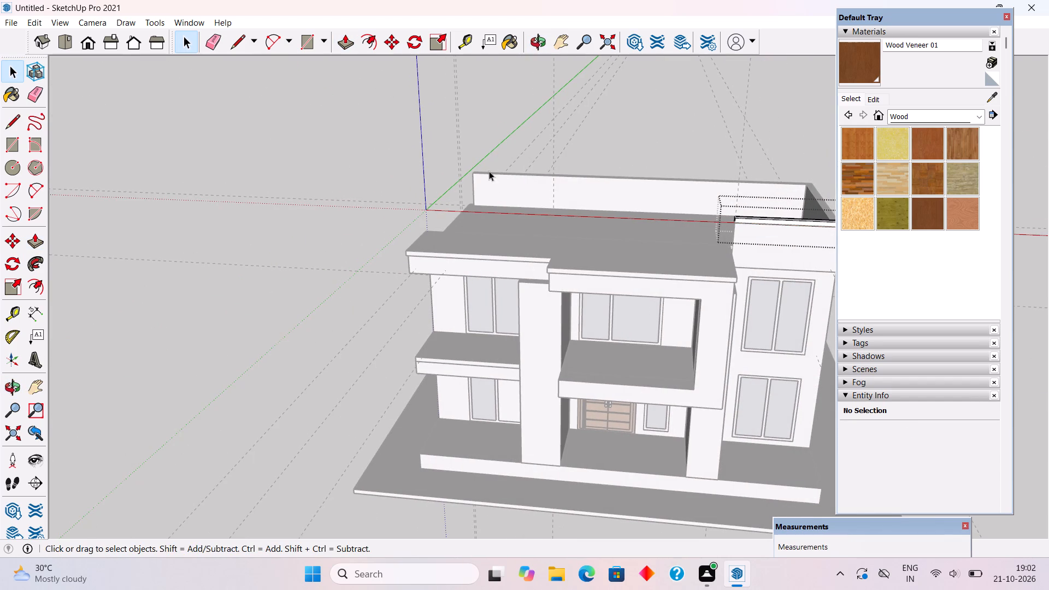
click(489, 171)
Examine the front facade from above and below with the parapet kept only over the right-hand bay.
scroll(495, 353, down, 6)
middle_drag(532, 359, 639, 246)
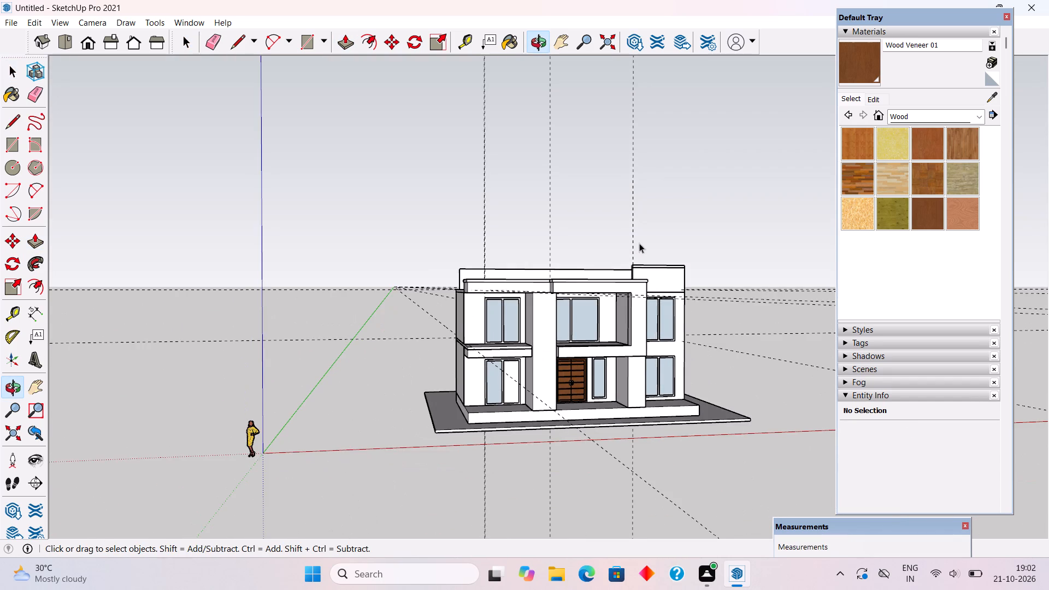
scroll(874, 562, up, 2)
middle_drag(889, 493, 898, 386)
scroll(719, 432, up, 4)
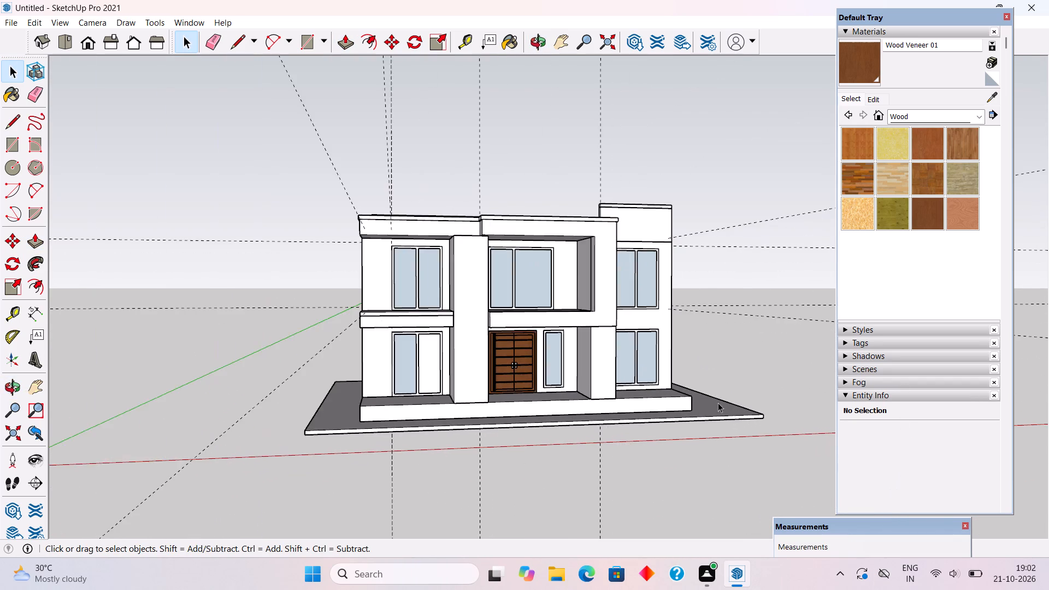
scroll(710, 382, up, 2)
middle_drag(570, 284, 609, 275)
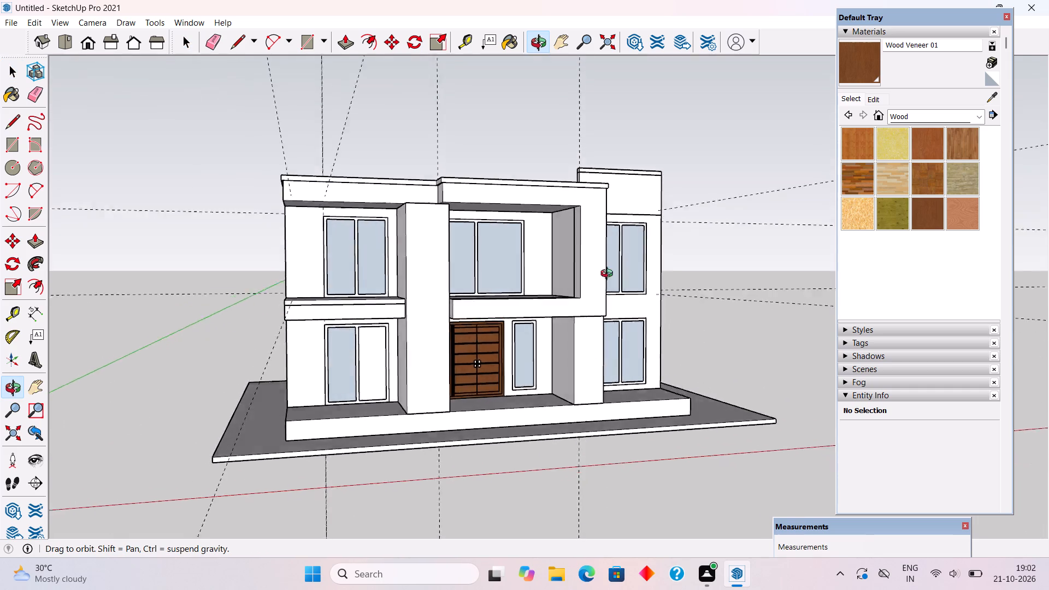
middle_drag(609, 275, 612, 253)
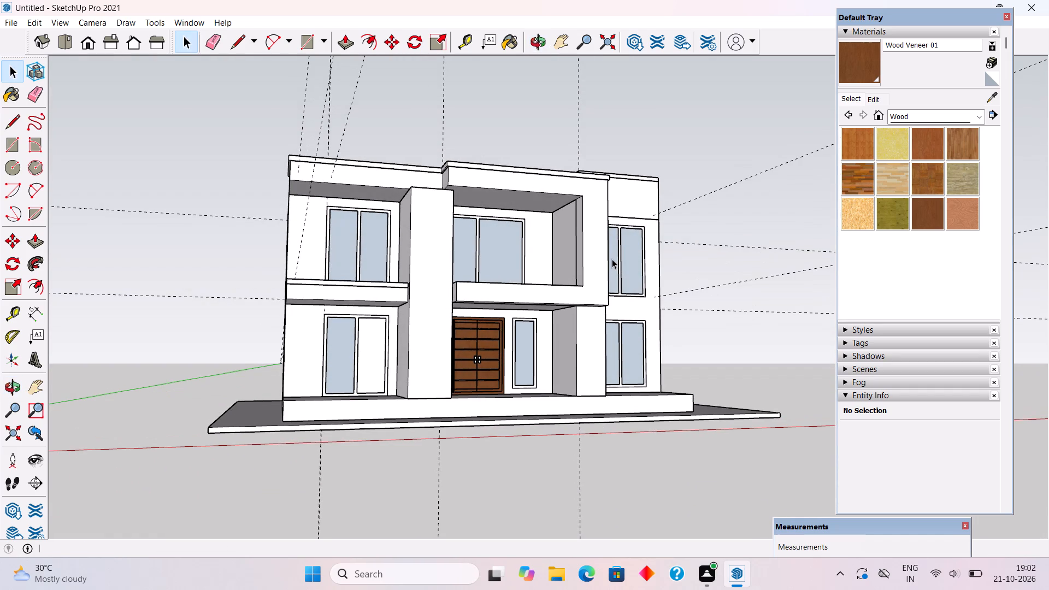
middle_drag(615, 244, 584, 201)
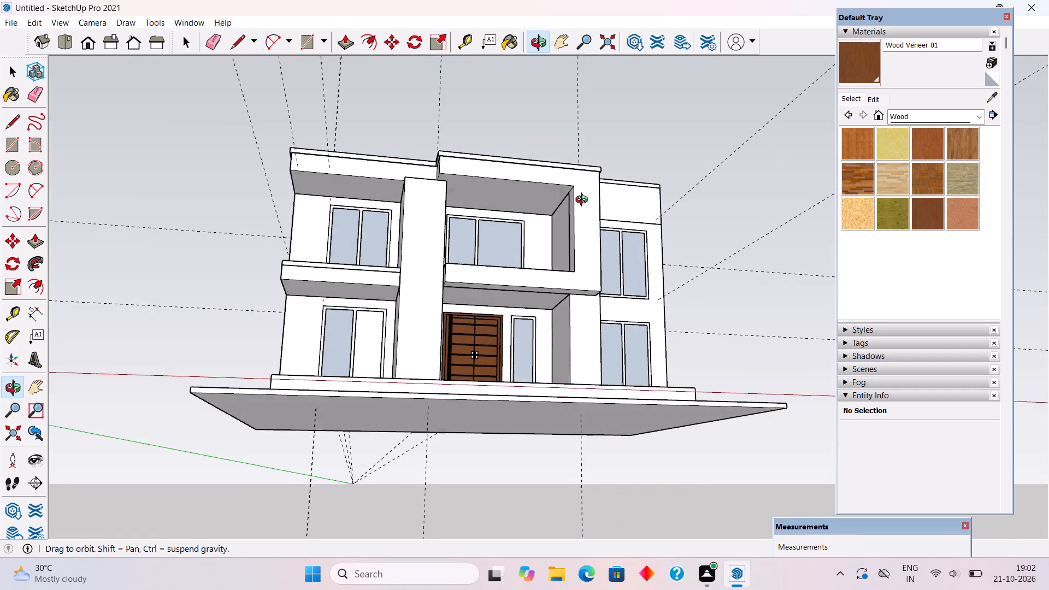
middle_drag(584, 201, 535, 301)
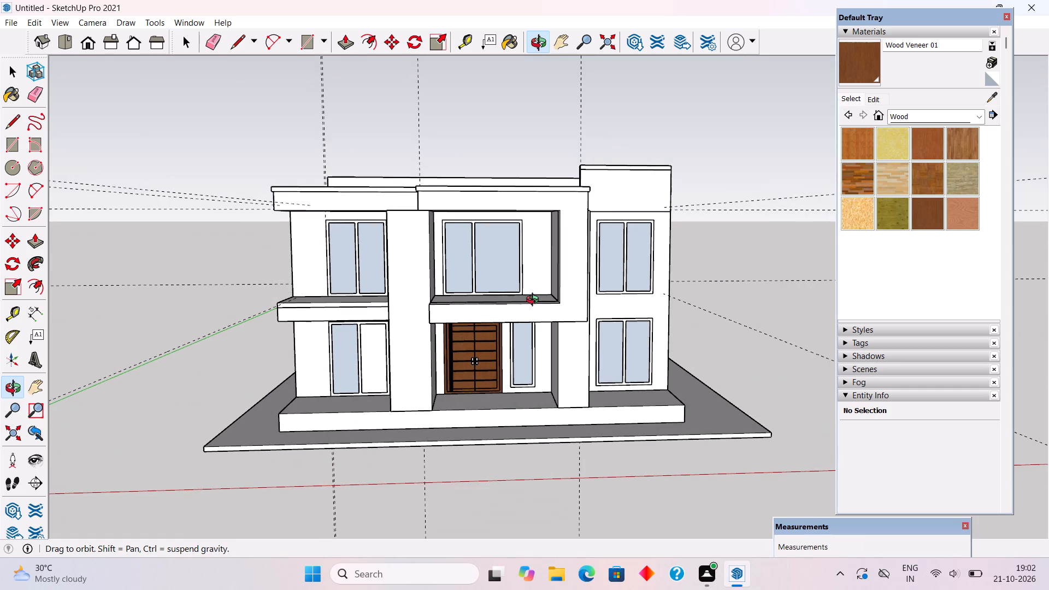
middle_drag(535, 301, 534, 333)
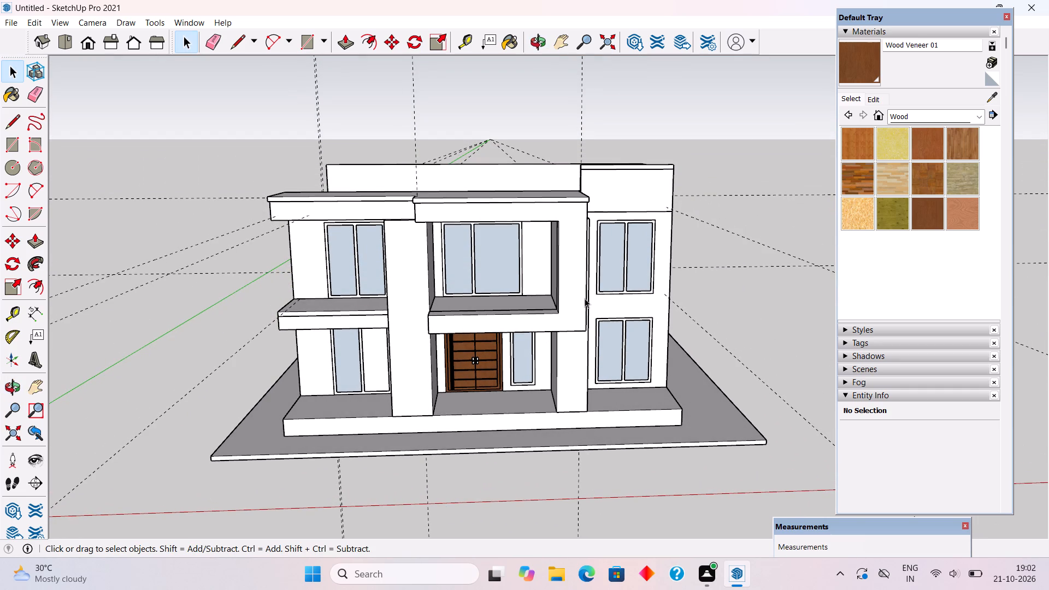
Extend the main roof slab's front edge 9" to cover the exposed wall top, flush with the wall's outer face.
scroll(585, 298, up, 5)
middle_drag(590, 331, 633, 589)
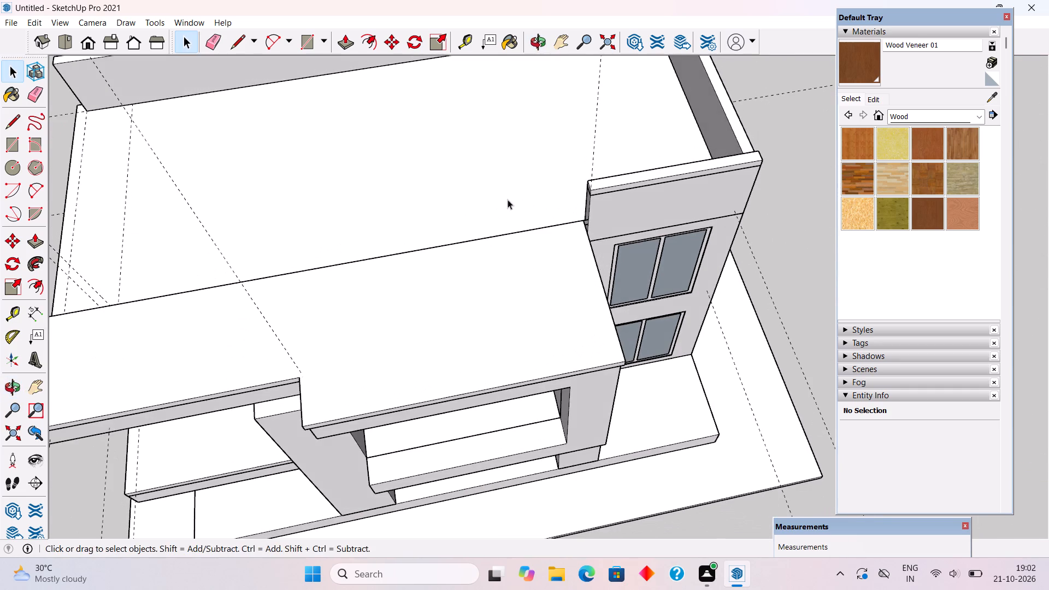
middle_drag(528, 220, 945, 1)
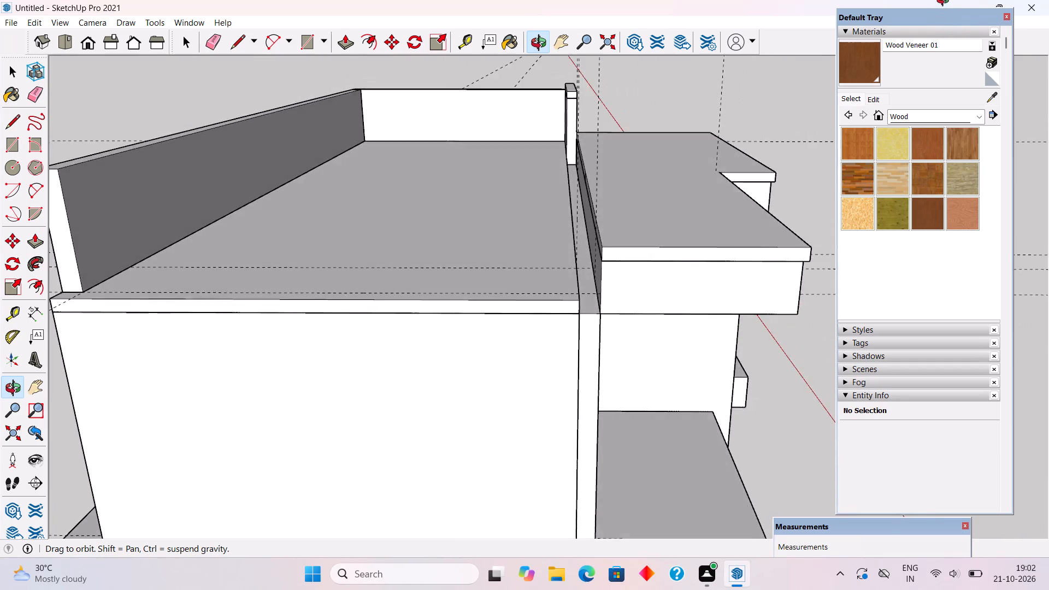
middle_drag(945, 1, 933, 34)
scroll(563, 409, up, 10)
middle_drag(555, 370, 563, 351)
scroll(537, 333, up, 3)
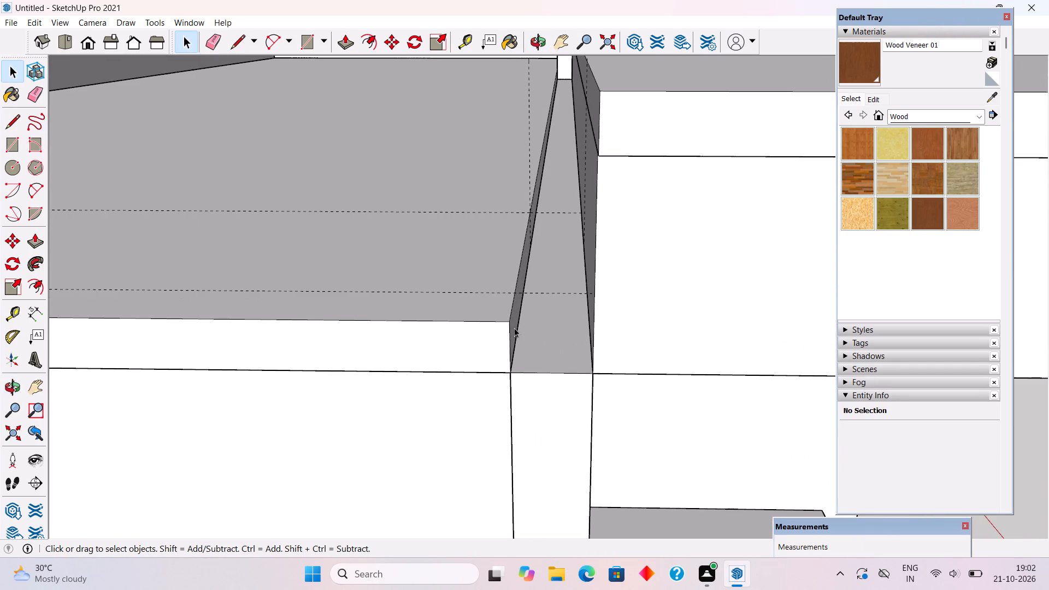
triple_click(514, 328)
key(p)
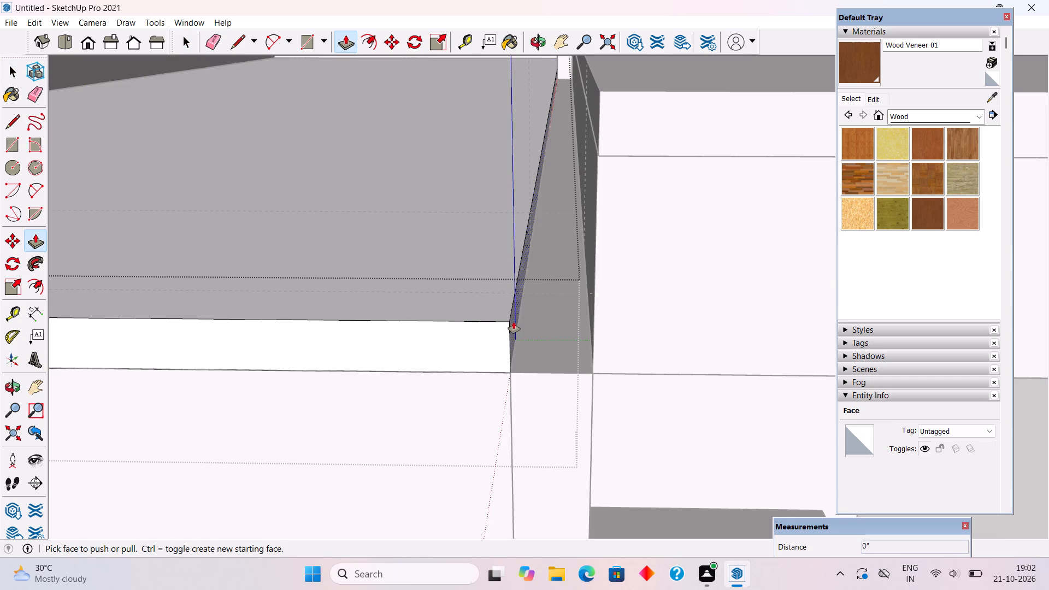
click(514, 322)
click(592, 328)
scroll(592, 339, down, 9)
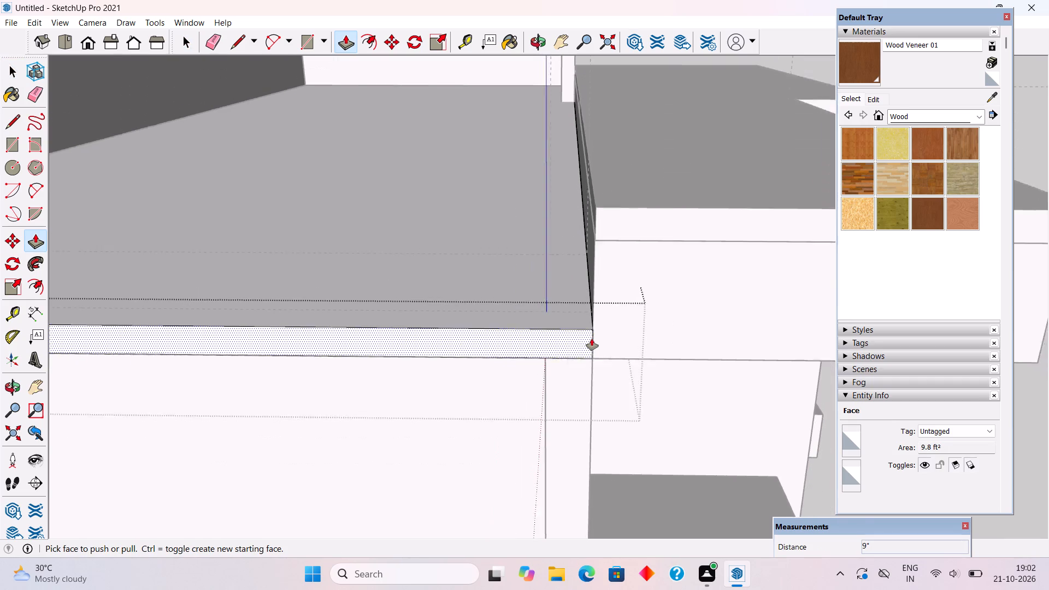
key(space)
Draw a 6" vertical line across the roof slab's front edge where it meets the projecting roof, above the right-hand upper window.
middle_drag(632, 241, 394, 345)
scroll(394, 345, down, 5)
scroll(398, 249, down, 3)
scroll(442, 305, down, 3)
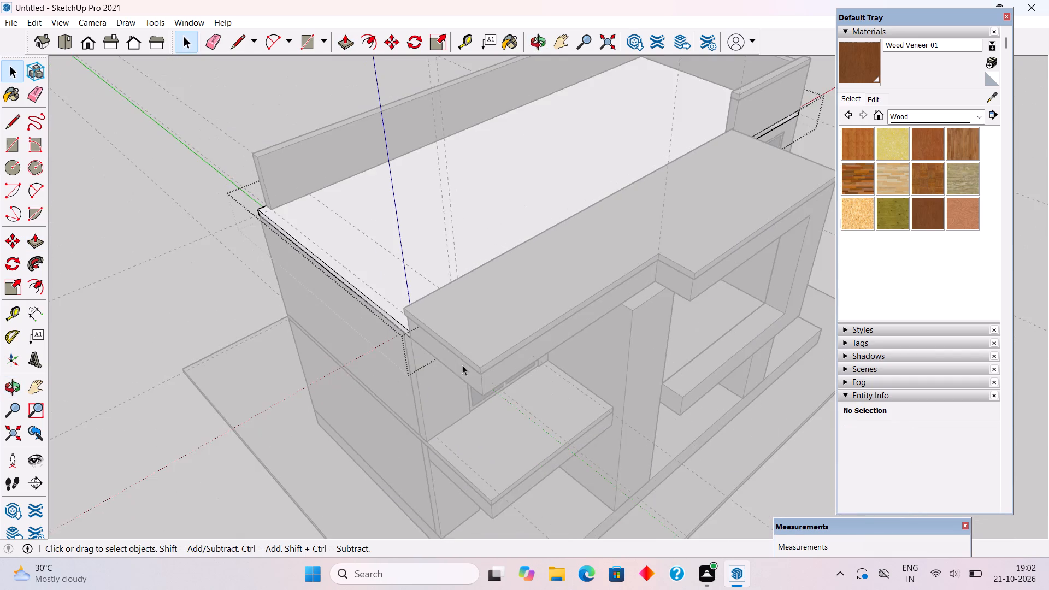
scroll(462, 365, down, 7)
middle_drag(610, 303, 351, 191)
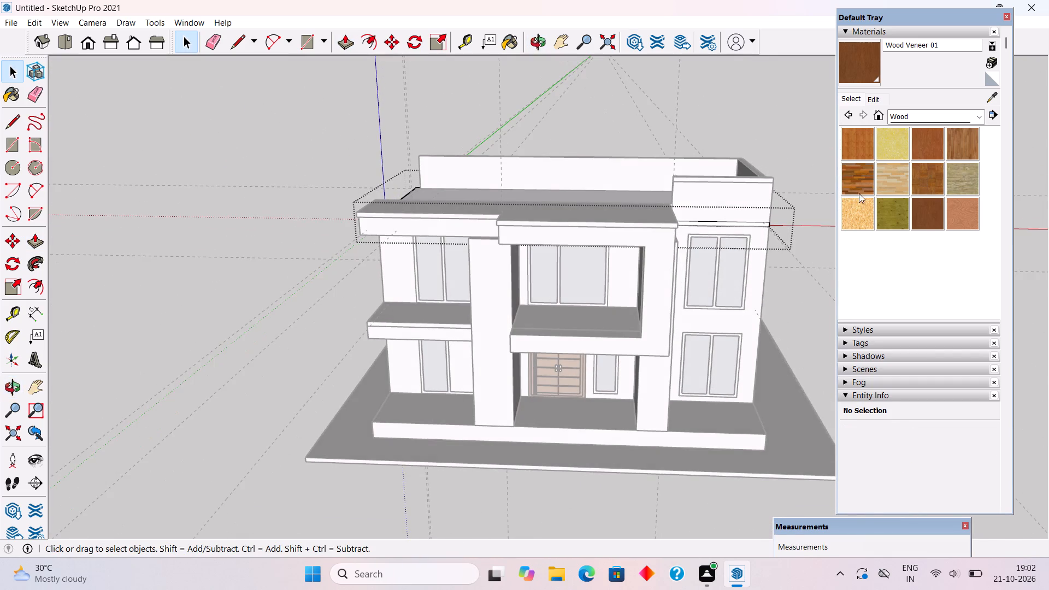
scroll(810, 205, up, 13)
scroll(611, 227, up, 5)
double_click(608, 223)
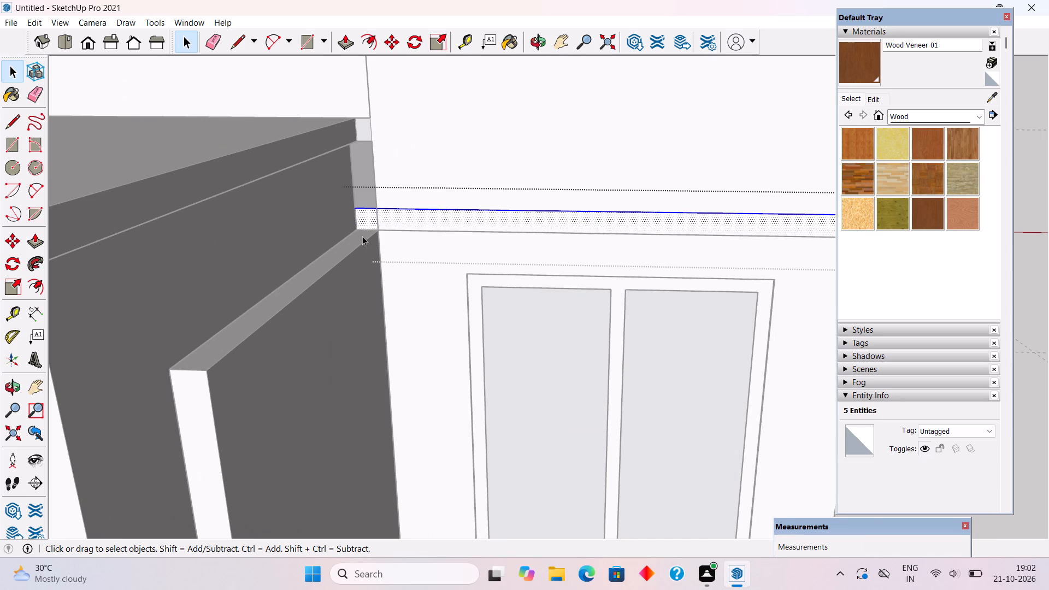
key(t)
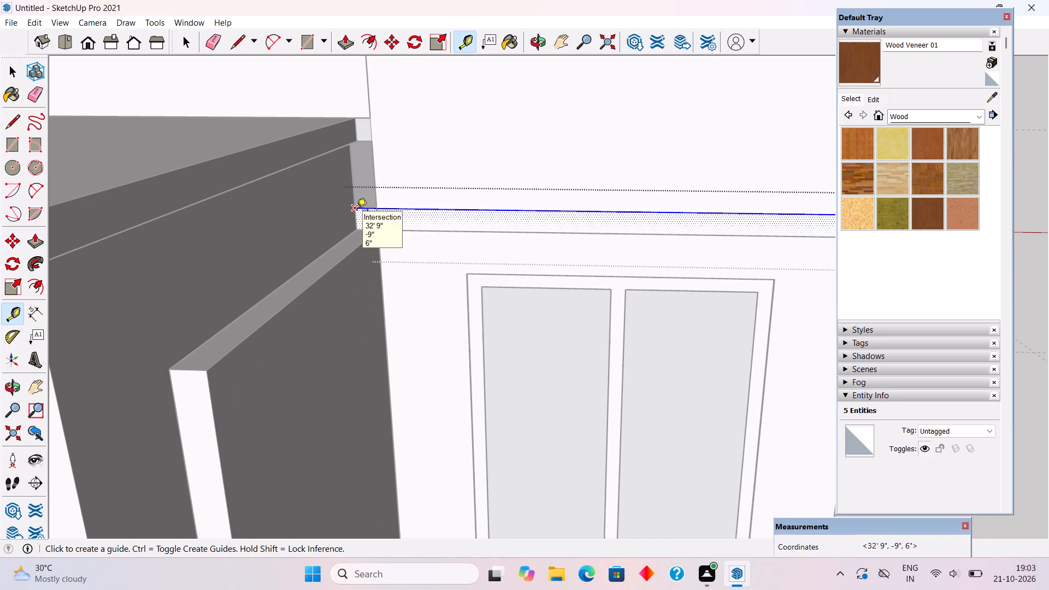
click(357, 211)
key(l)
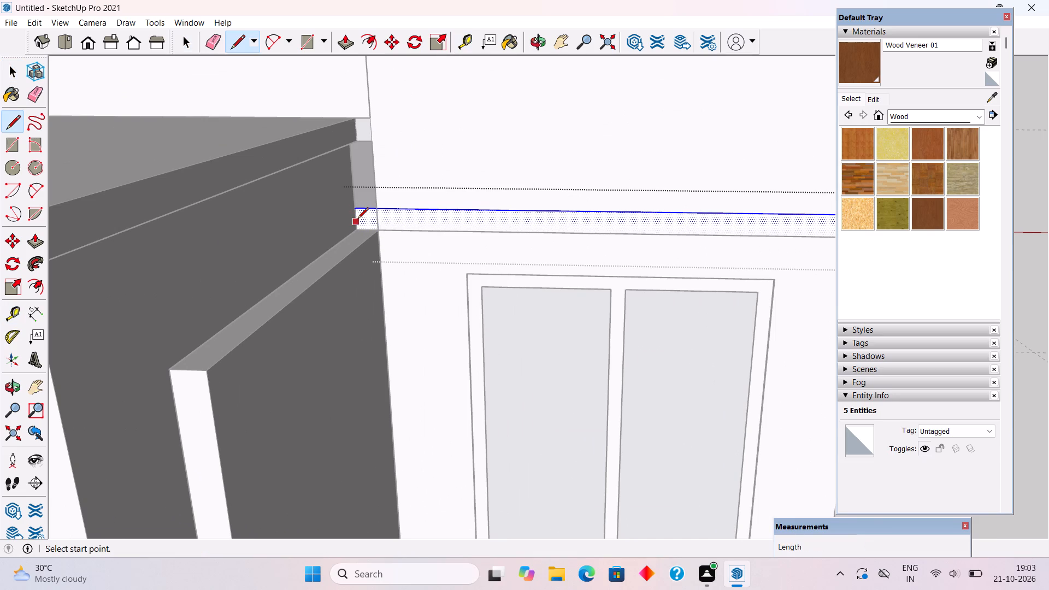
click(358, 205)
click(360, 222)
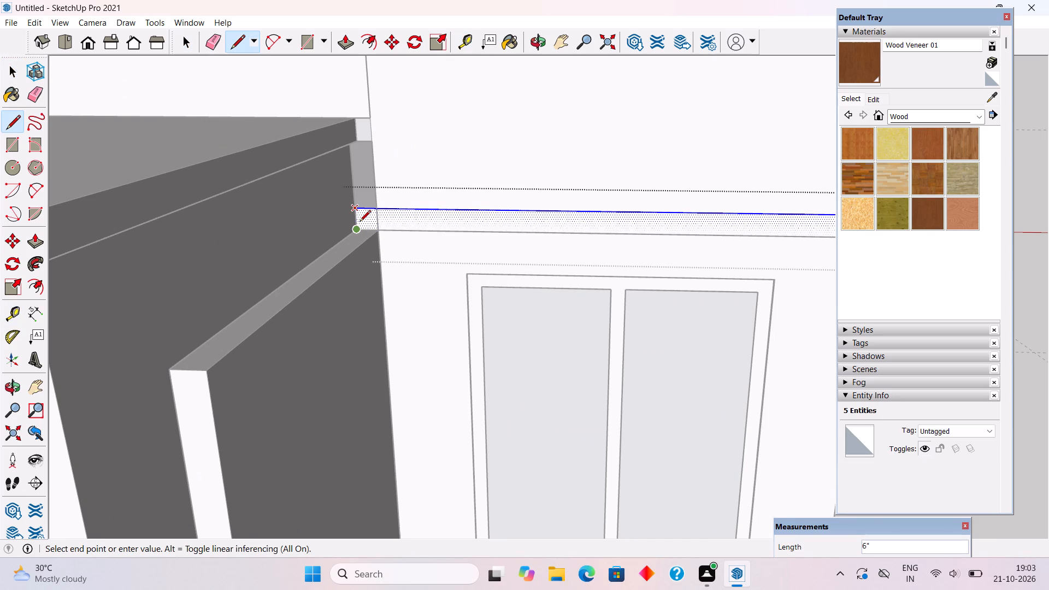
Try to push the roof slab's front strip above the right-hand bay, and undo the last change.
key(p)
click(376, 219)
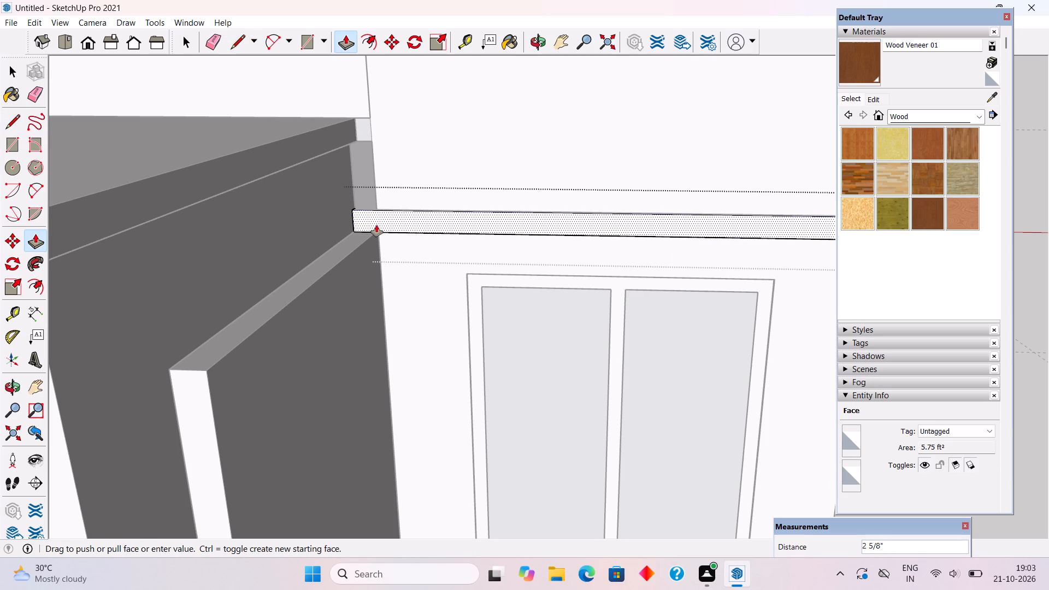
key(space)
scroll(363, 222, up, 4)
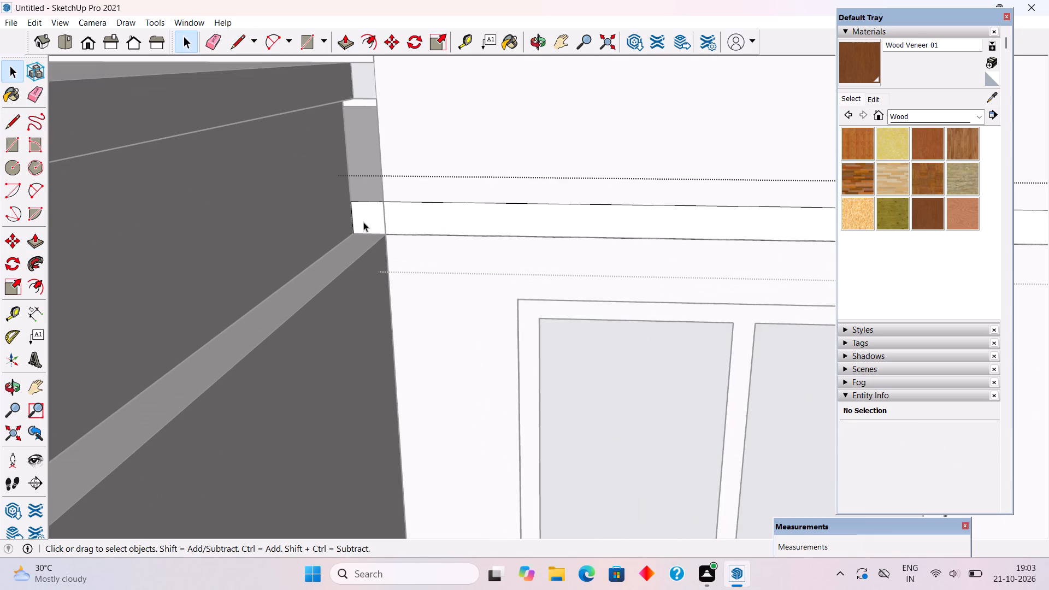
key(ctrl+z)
Split the roof slab's front edge with a 6" vertical line at the projecting side wall's outer corner, and push the strip above the right-hand bay back 9".
key(l)
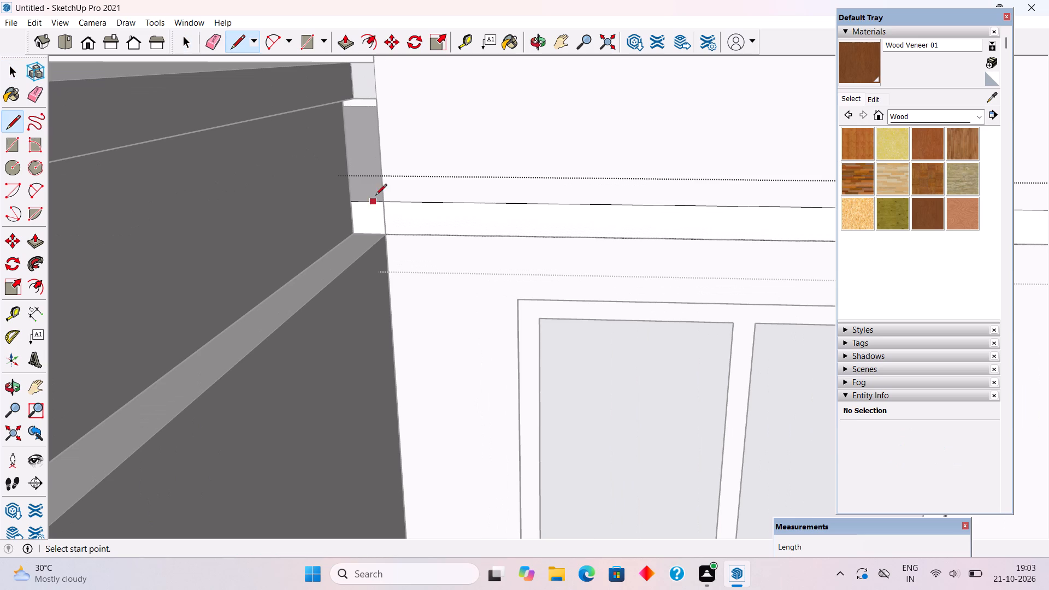
click(386, 203)
click(386, 233)
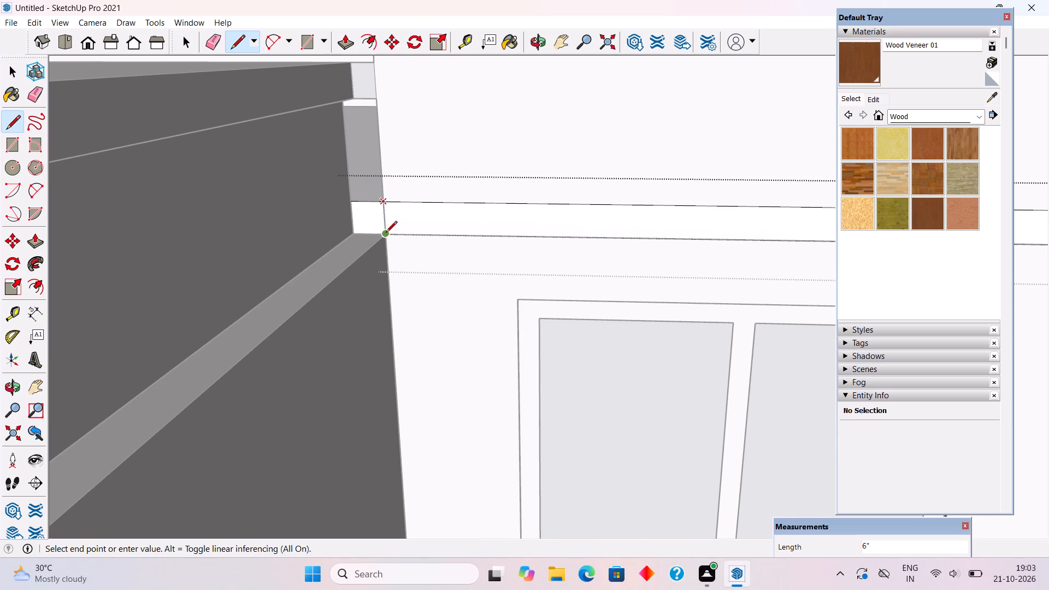
key(p)
click(396, 222)
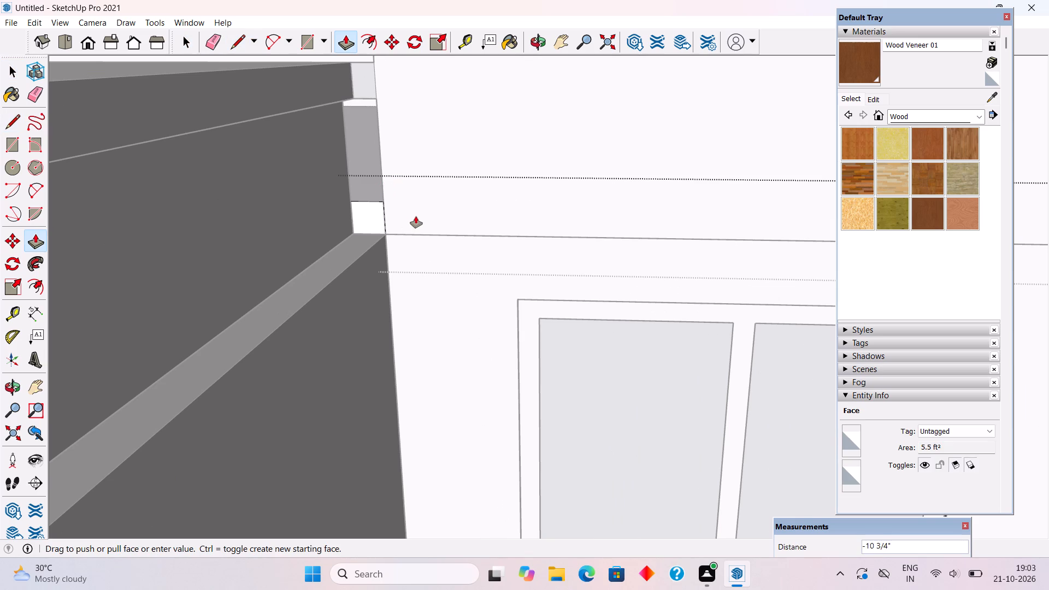
text(9")
key(Return)
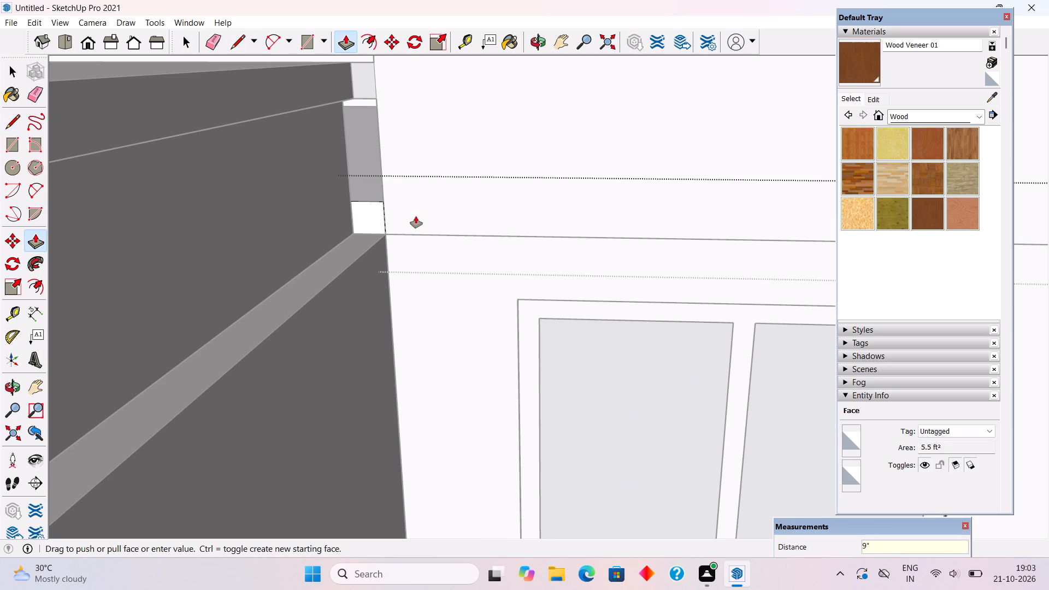
key(space)
scroll(416, 216, down, 18)
middle_drag(509, 253, 106, 306)
click(108, 302)
Raise the top of the side wall between the projecting balcony and the right-hand bay by 2' 6", up through the roof slab.
middle_drag(384, 251, 605, 262)
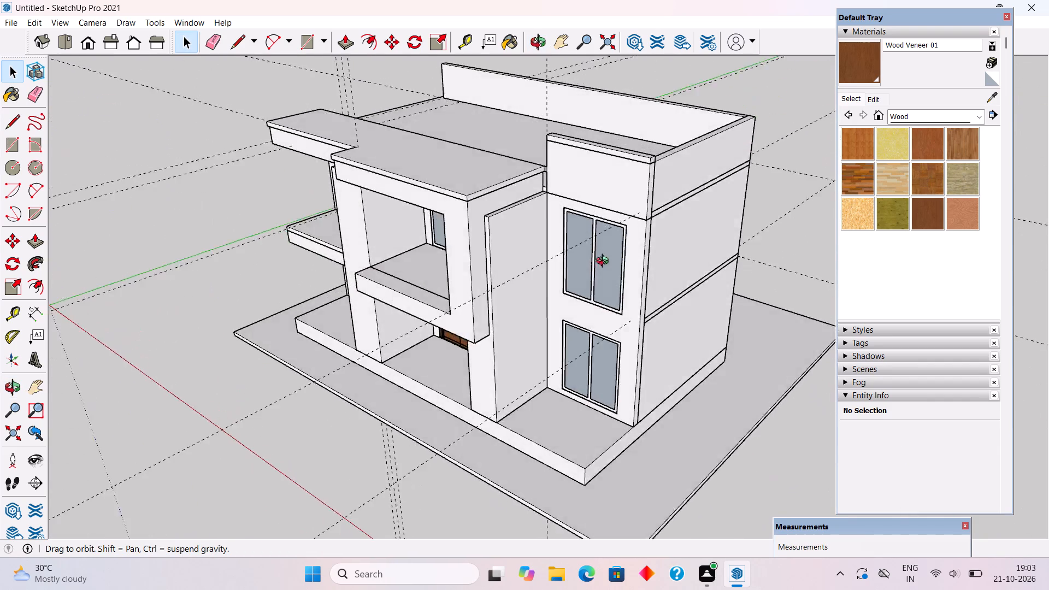
middle_drag(605, 262, 787, 239)
scroll(621, 198, up, 5)
middle_drag(559, 227, 458, 291)
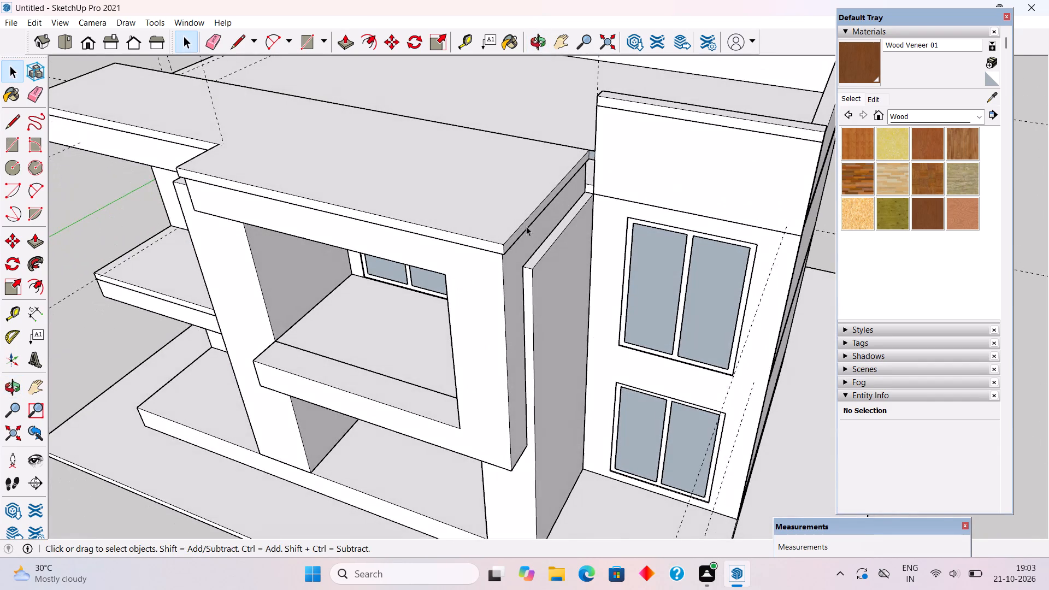
scroll(546, 223, up, 4)
triple_click(550, 257)
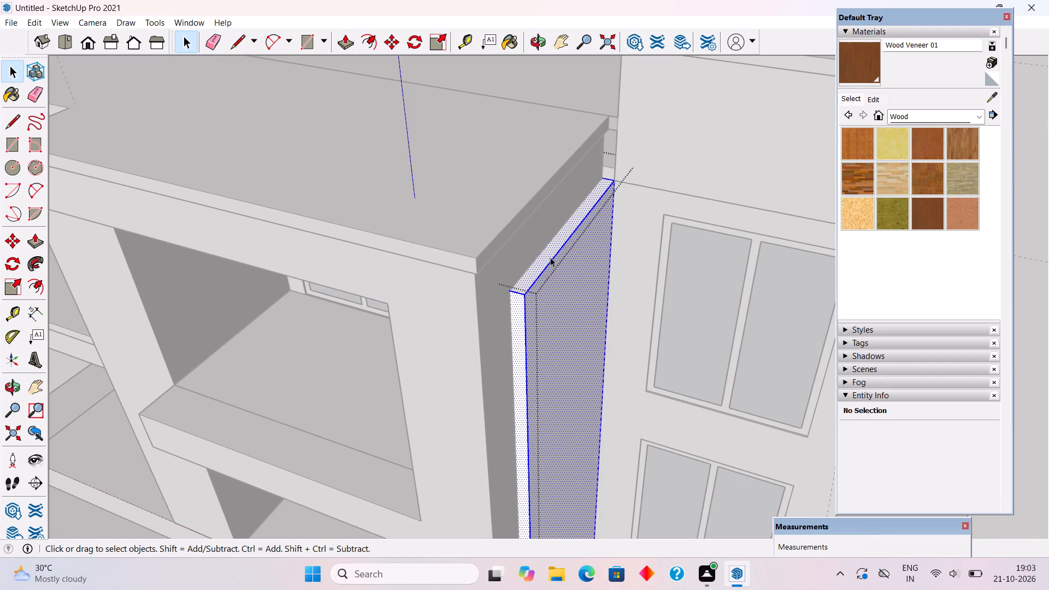
key(p)
click(548, 254)
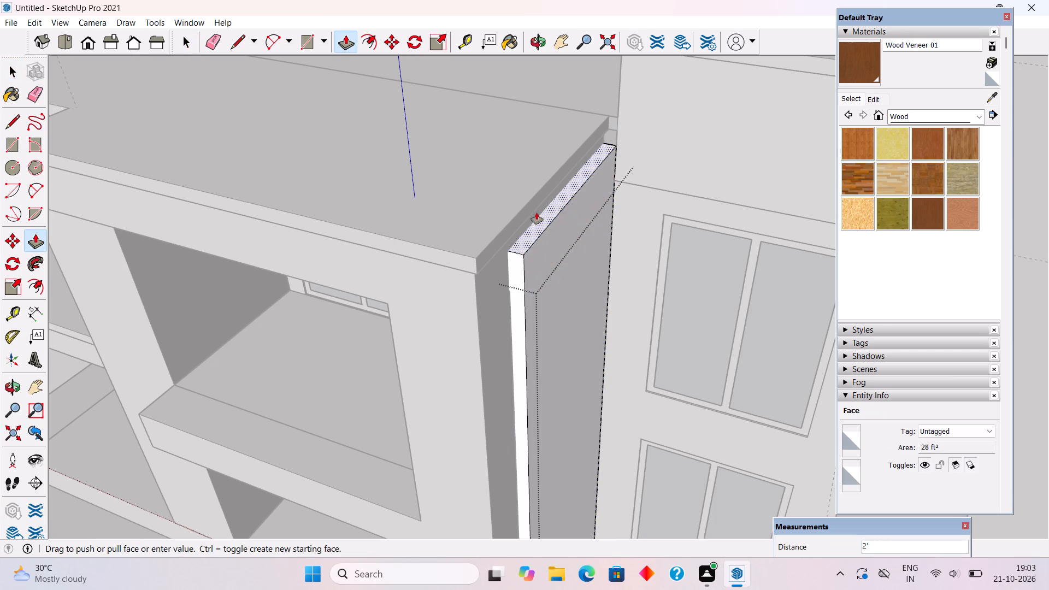
click(535, 197)
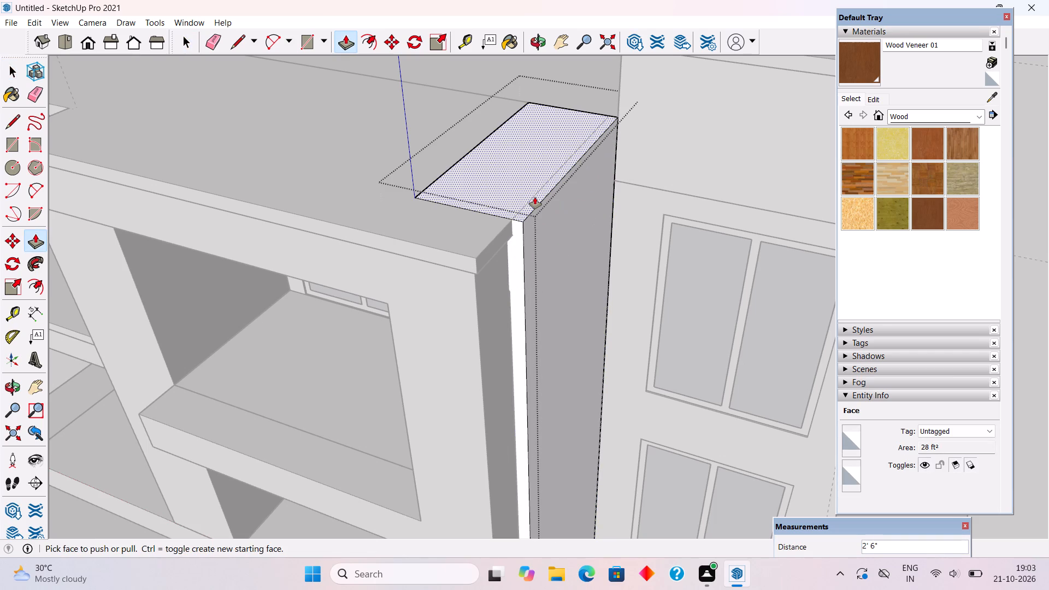
Lower the raised side wall's top face 1" and close the group.
click(535, 197)
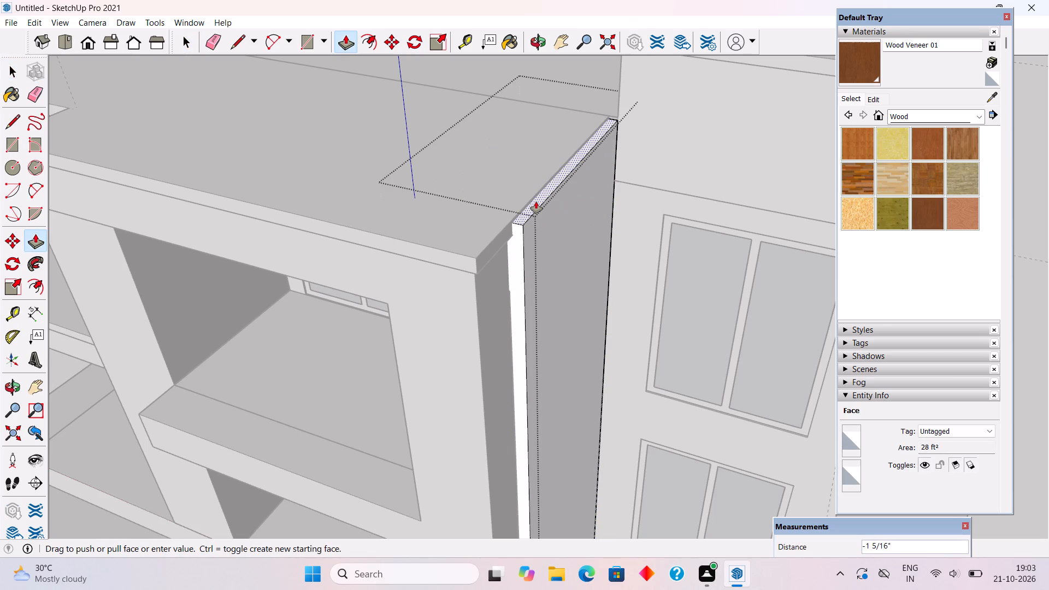
text(1")
key(Return)
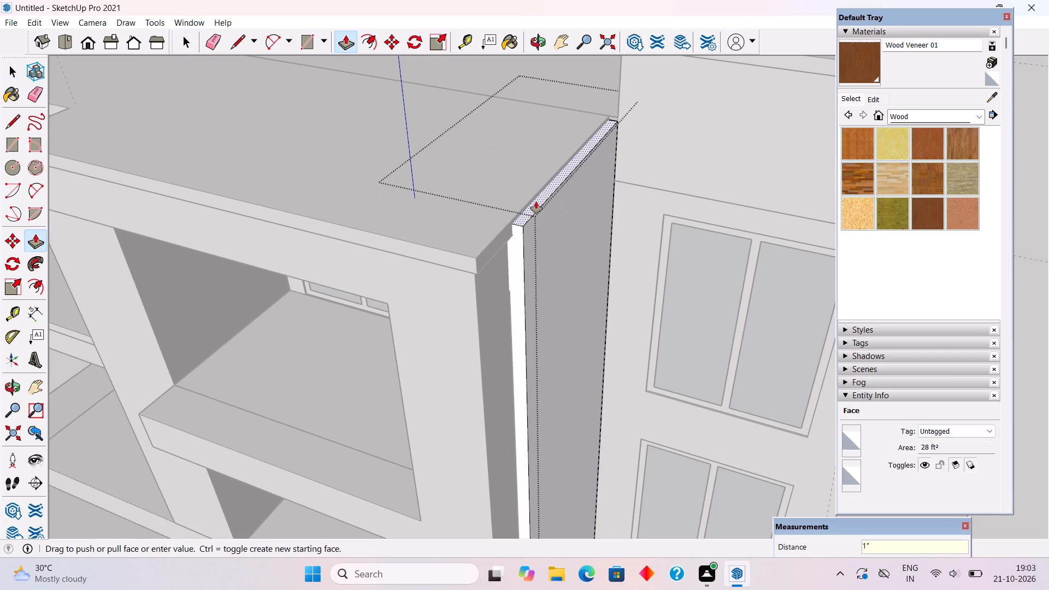
key(space)
scroll(536, 202, down, 14)
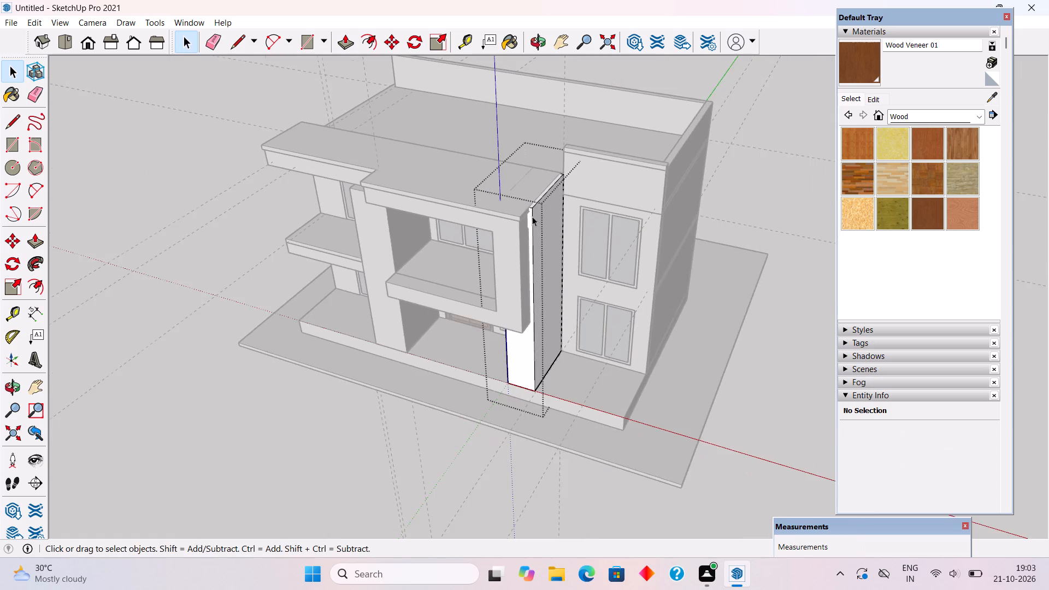
middle_drag(514, 246, 721, 140)
click(734, 134)
Examine where the raised side wall meets the projecting roof and balcony frame, from above, the front and both sides.
middle_drag(567, 262, 573, 184)
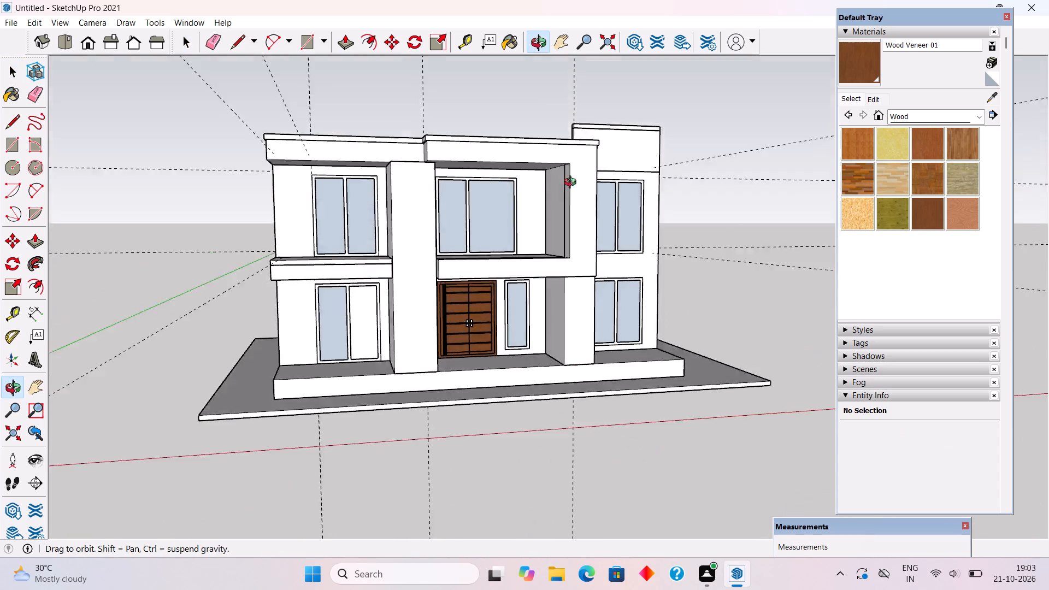
middle_drag(573, 184, 394, 339)
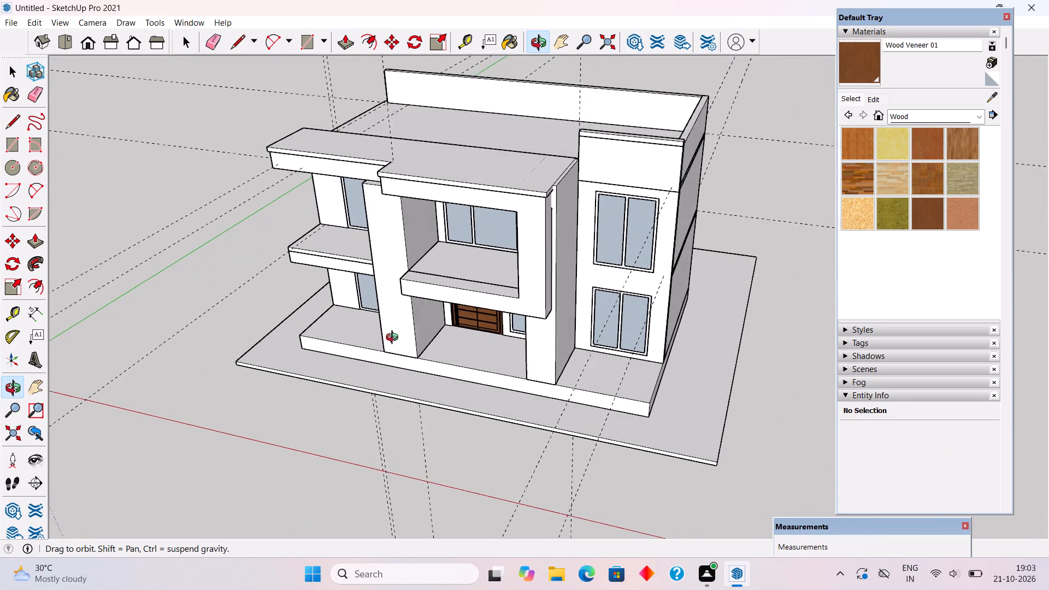
middle_drag(394, 339, 399, 337)
scroll(562, 206, up, 14)
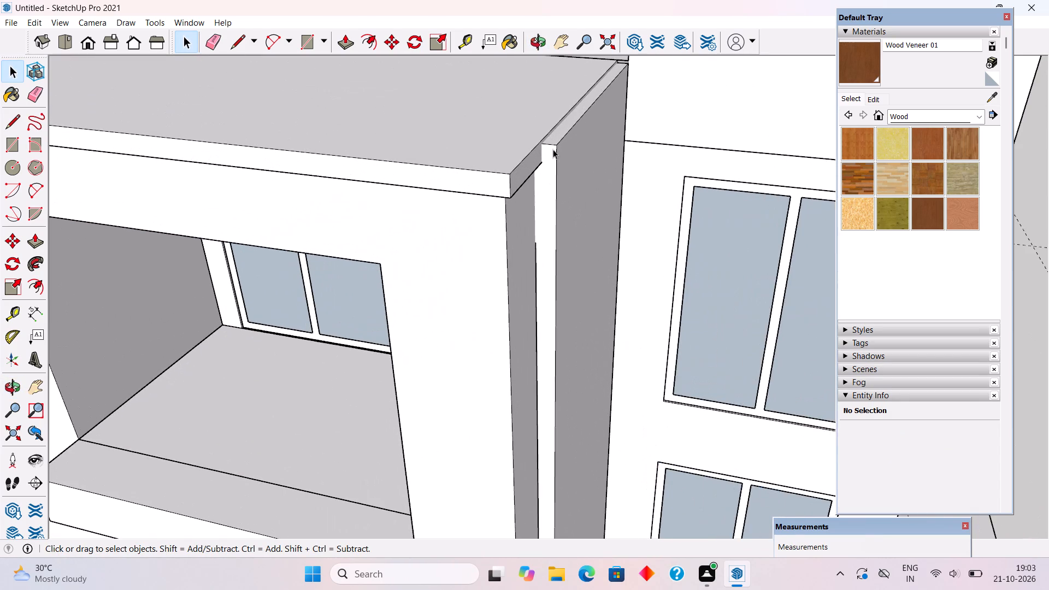
middle_drag(550, 154, 453, 227)
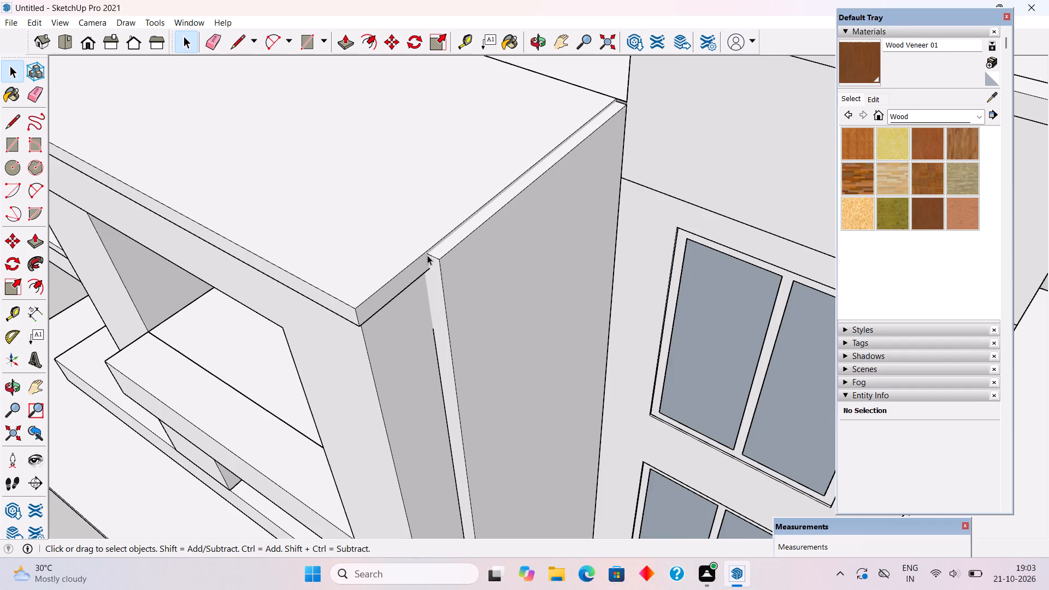
scroll(427, 255, up, 3)
middle_drag(427, 260, 573, 296)
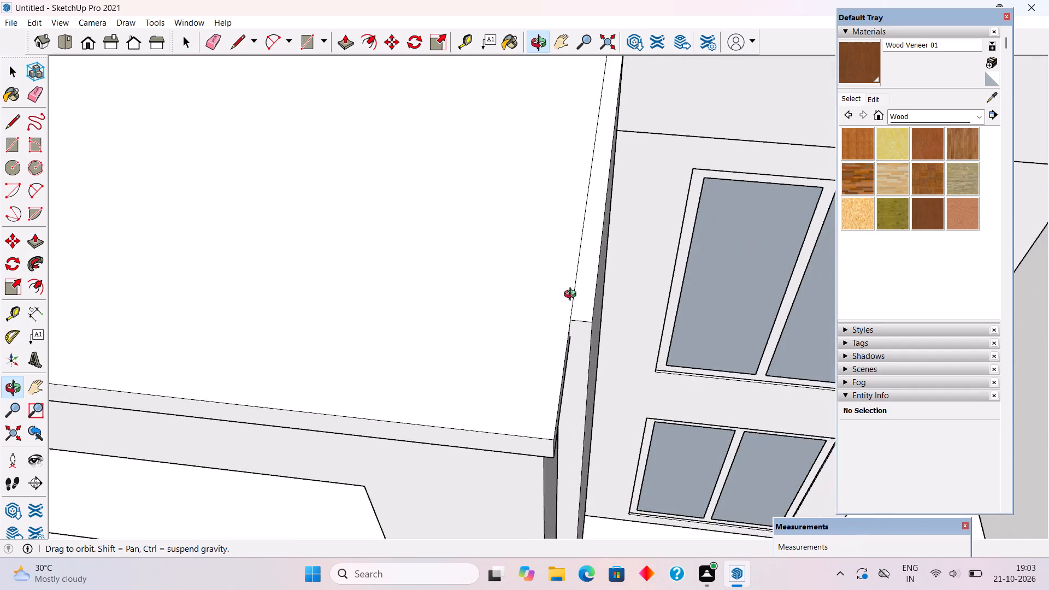
middle_drag(573, 296, 573, 246)
scroll(573, 239, down, 7)
middle_drag(588, 247, 621, 451)
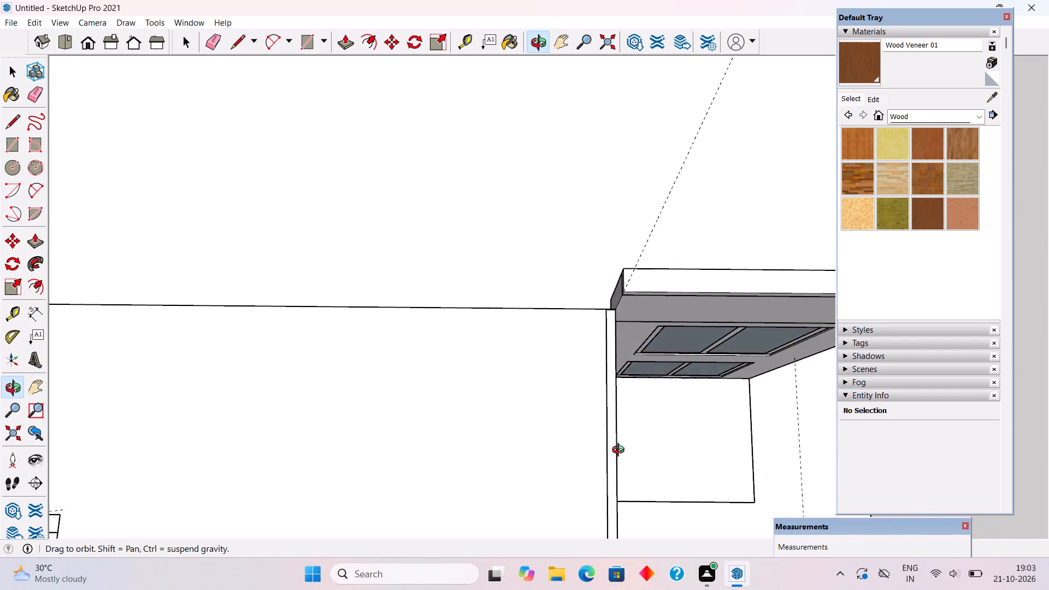
middle_drag(621, 451, 767, 512)
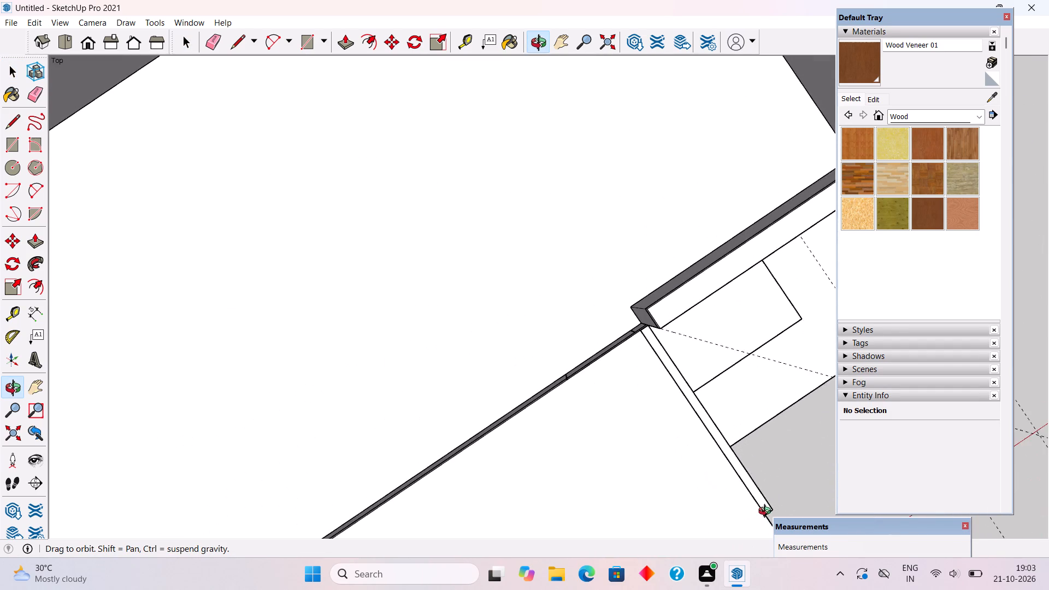
middle_drag(767, 512, 562, 316)
scroll(559, 313, down, 11)
middle_drag(591, 338, 597, 198)
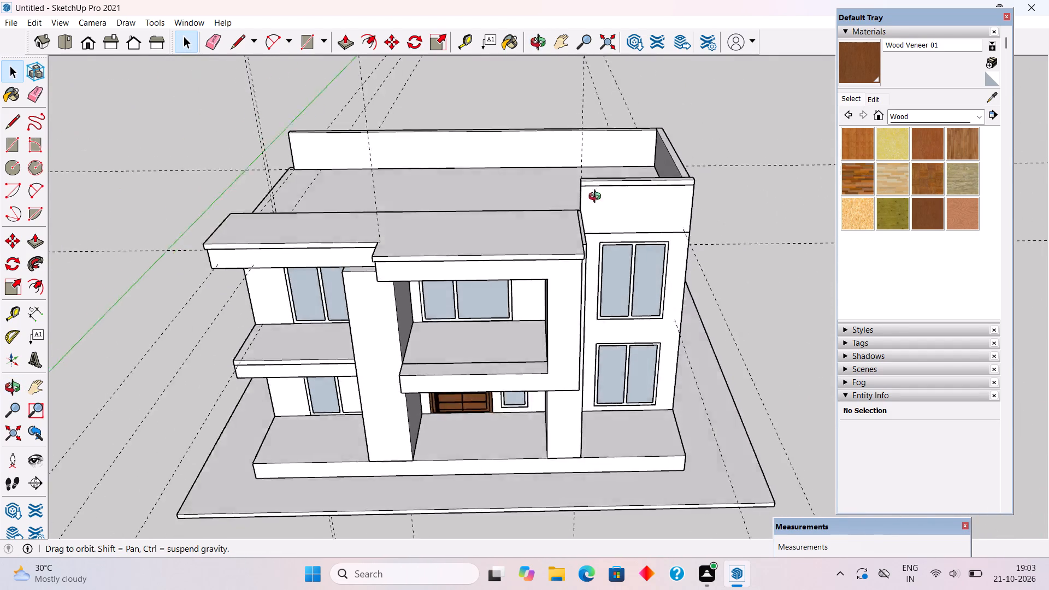
middle_drag(597, 198, 565, 142)
middle_drag(579, 250, 590, 184)
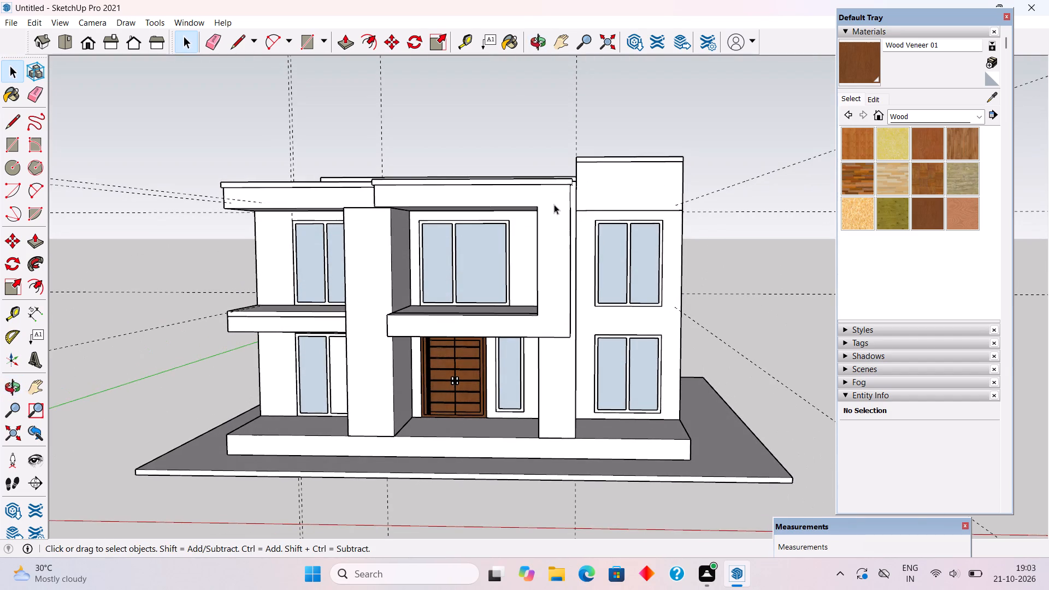
scroll(554, 204, up, 9)
scroll(571, 186, down, 3)
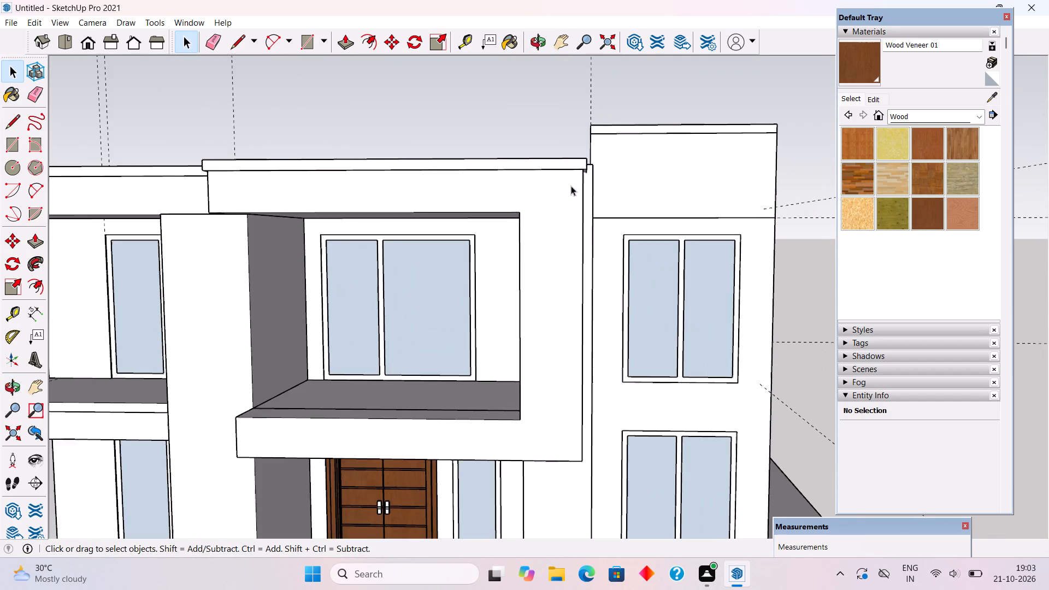
scroll(571, 186, down, 3)
middle_drag(583, 196, 675, 214)
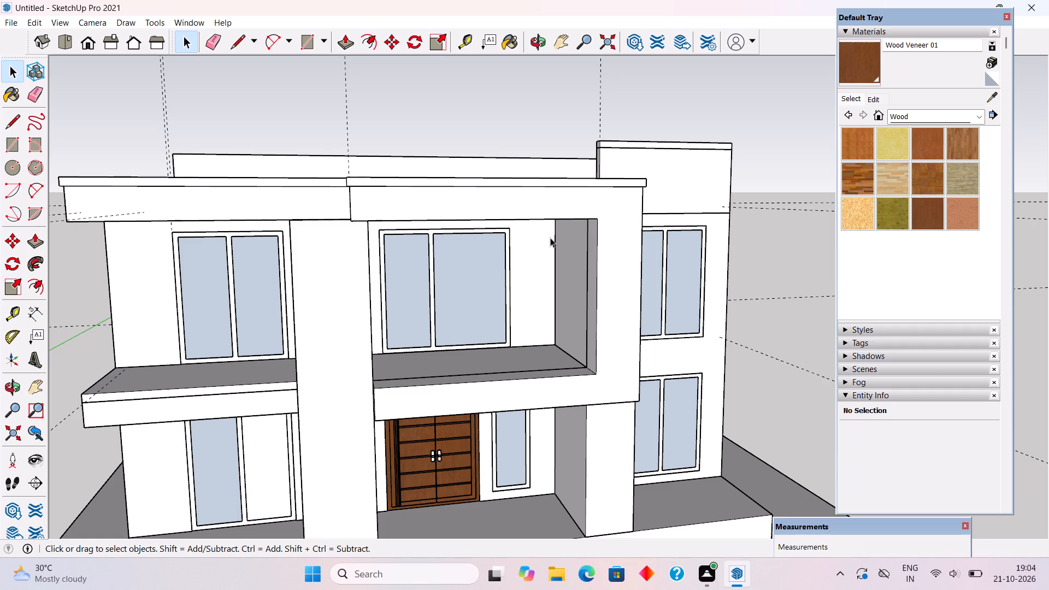
scroll(631, 210, down, 1)
middle_drag(617, 204, 504, 174)
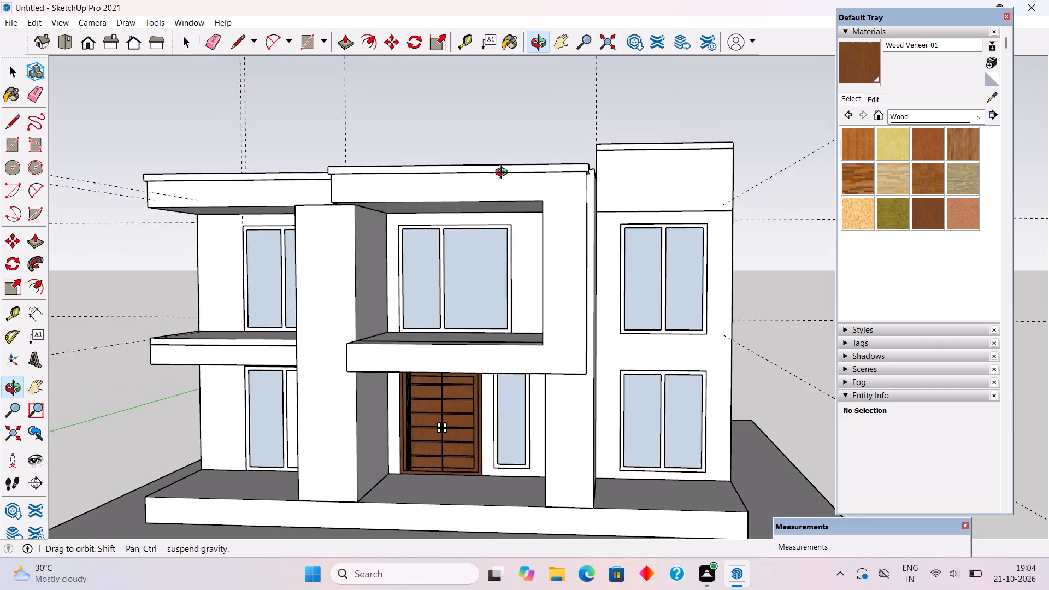
middle_drag(504, 174, 461, 227)
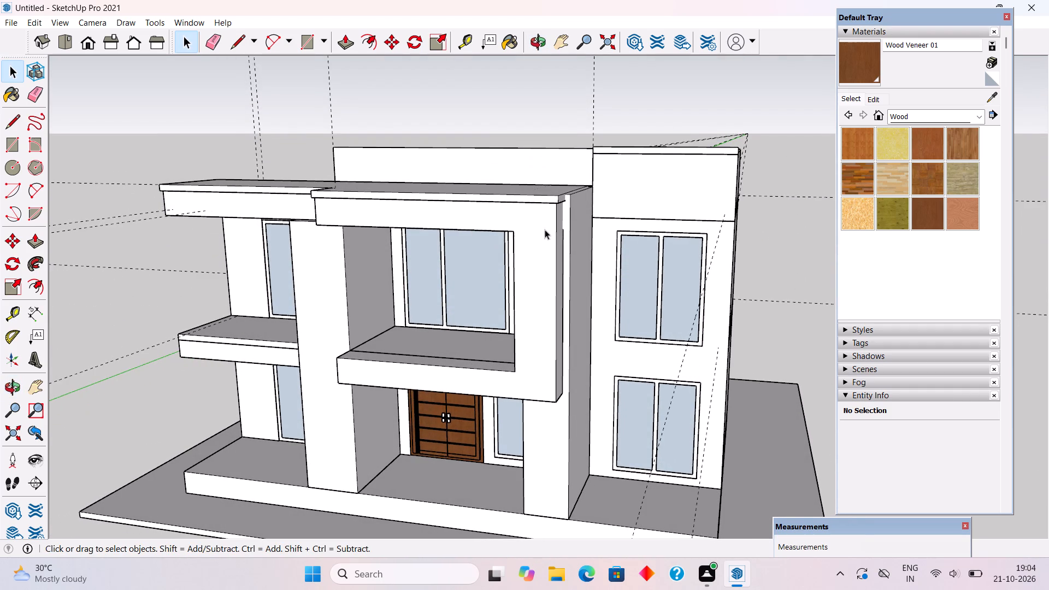
Extend the projecting balcony frame's right side face outward 3" towards the side wall's outer face.
scroll(577, 233, up, 3)
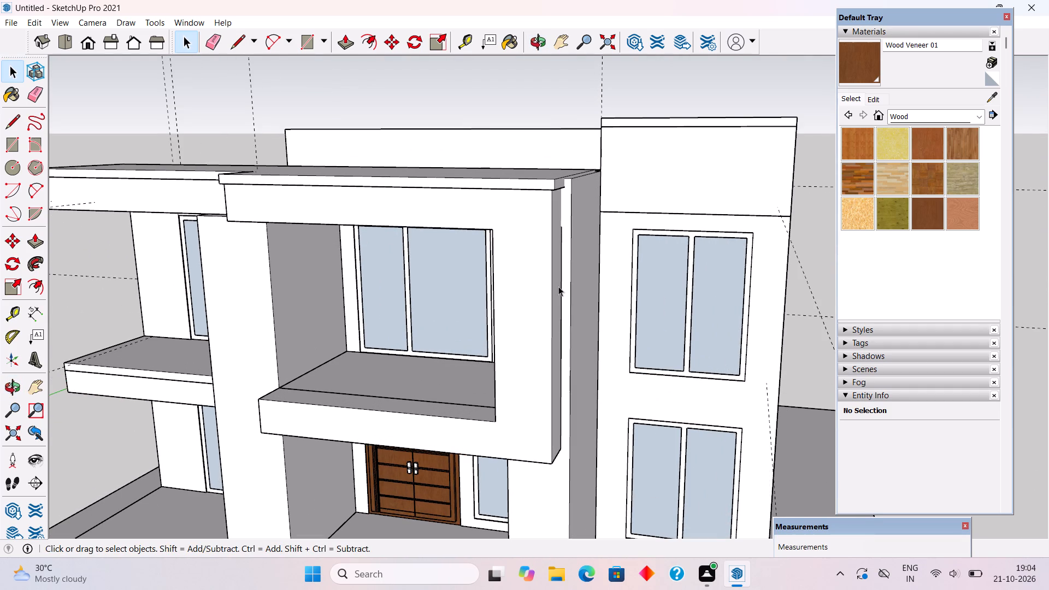
triple_click(558, 286)
middle_drag(586, 275, 535, 292)
scroll(487, 433, up, 4)
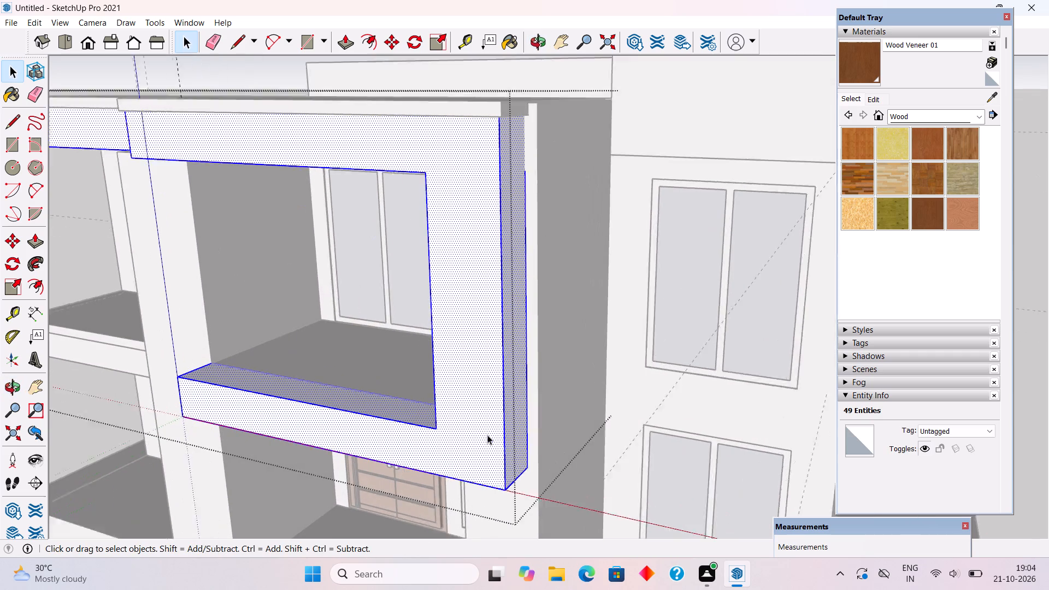
scroll(487, 435, up, 2)
key(p)
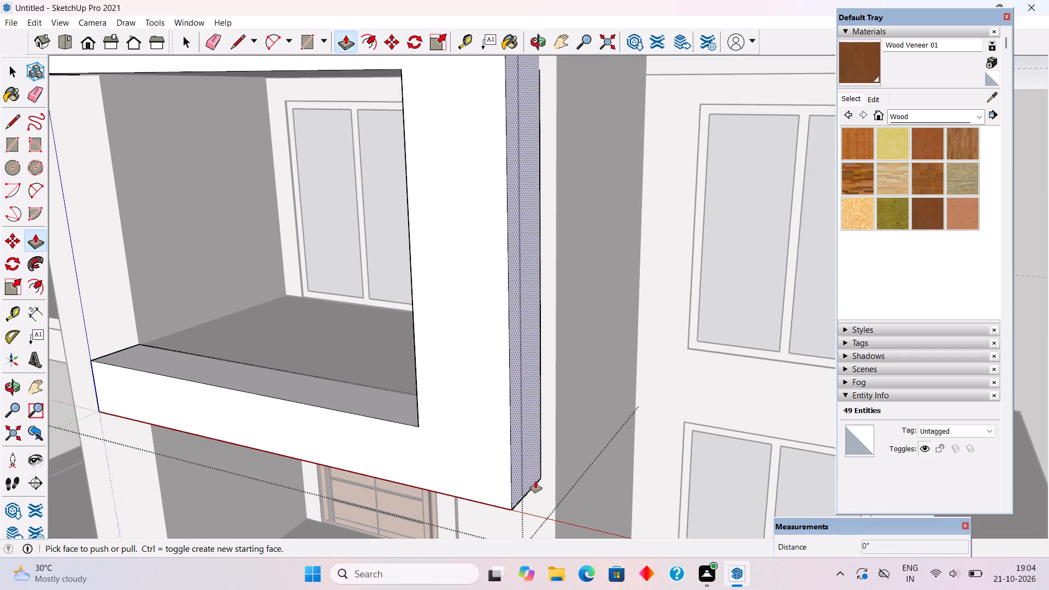
click(535, 481)
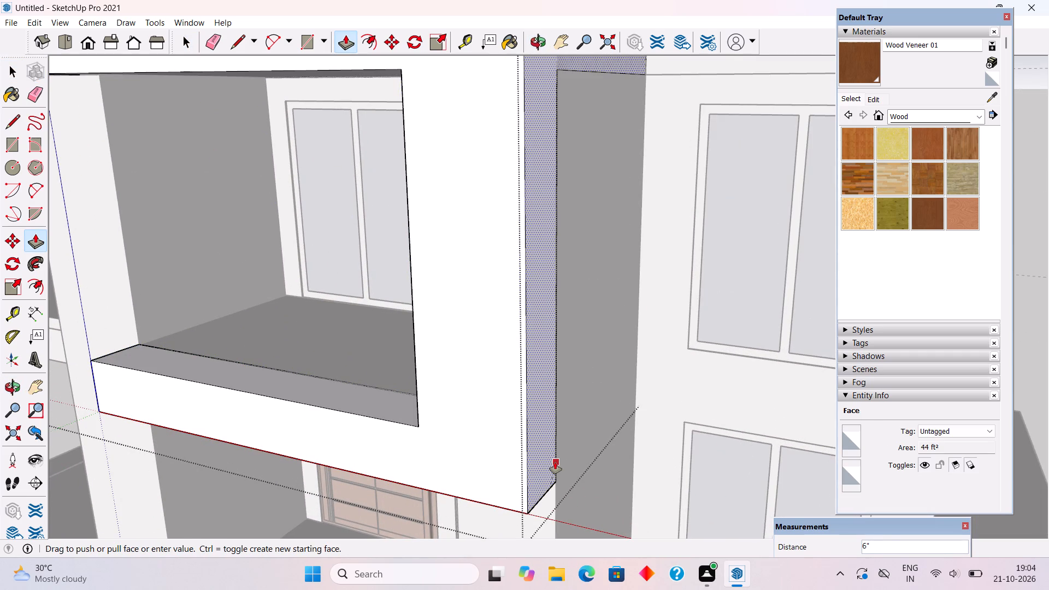
text(3")
key(Return)
Extend the projecting roof slab's right side edge 4" to line up with the side wall's outer face.
scroll(541, 466, down, 6)
scroll(530, 206, up, 2)
key(space)
triple_click(531, 215)
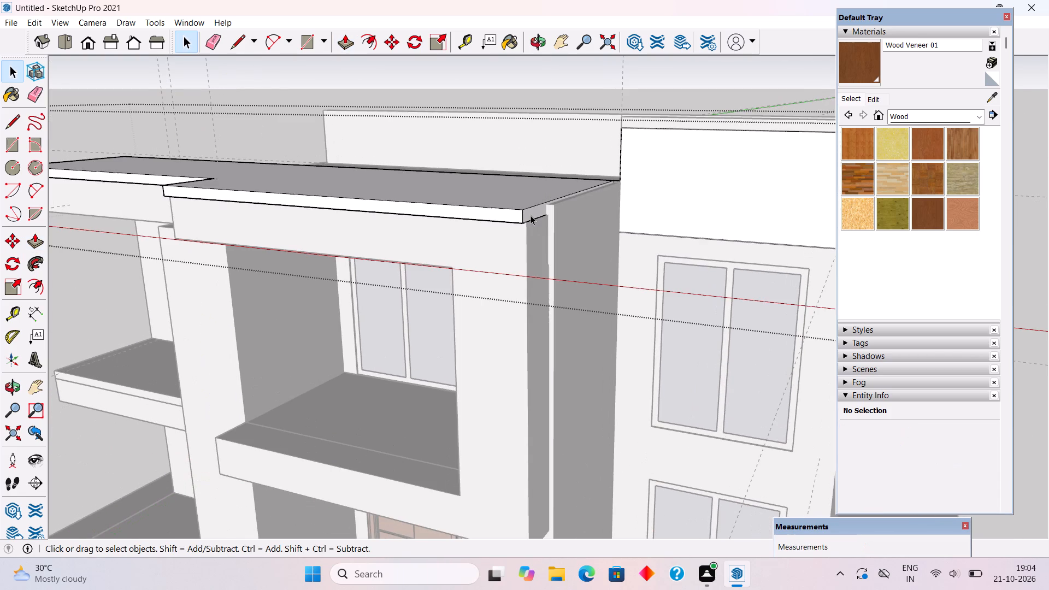
click(531, 215)
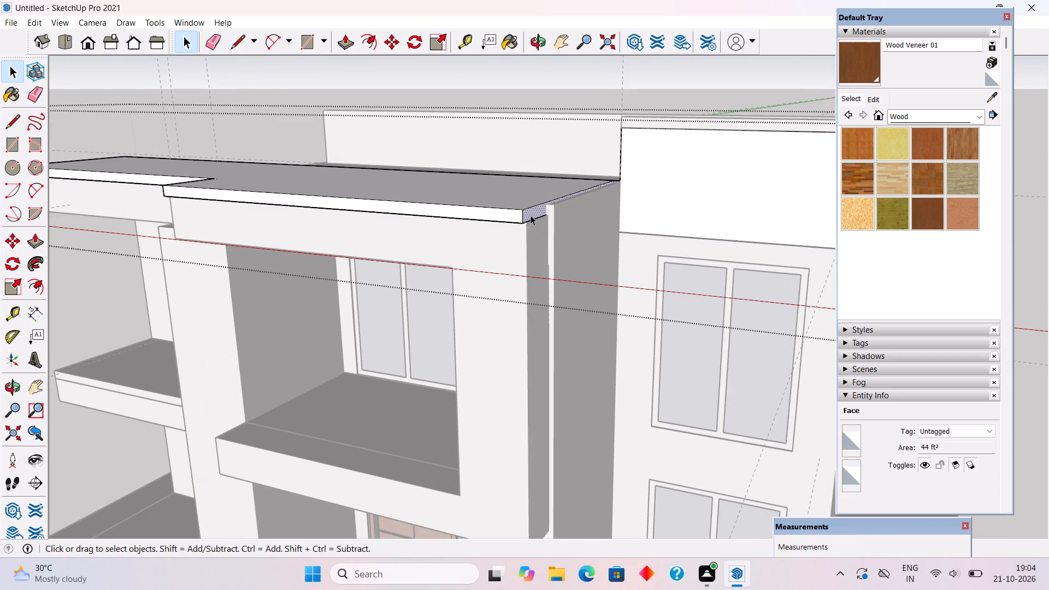
key(p)
click(531, 215)
click(561, 250)
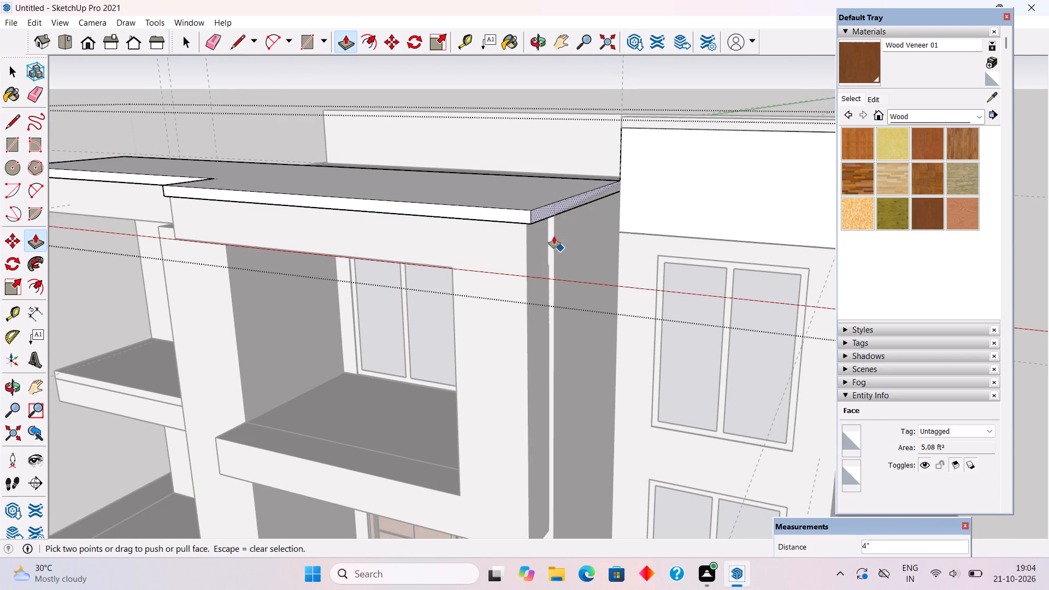
key(space)
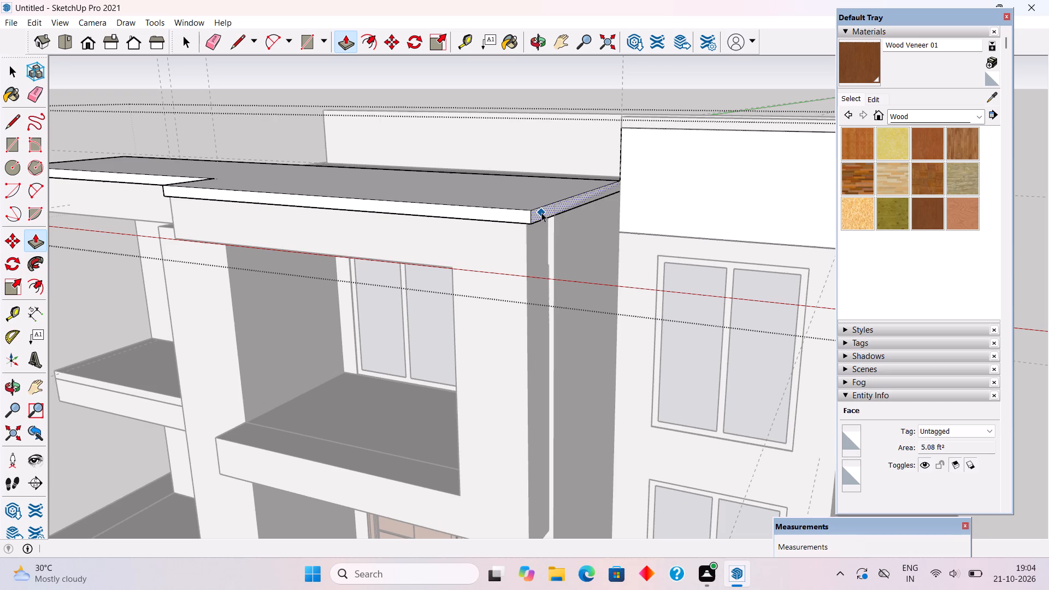
Extend the projecting roof slab's right side edge outward another 2" and close the roof group.
key(p)
click(541, 213)
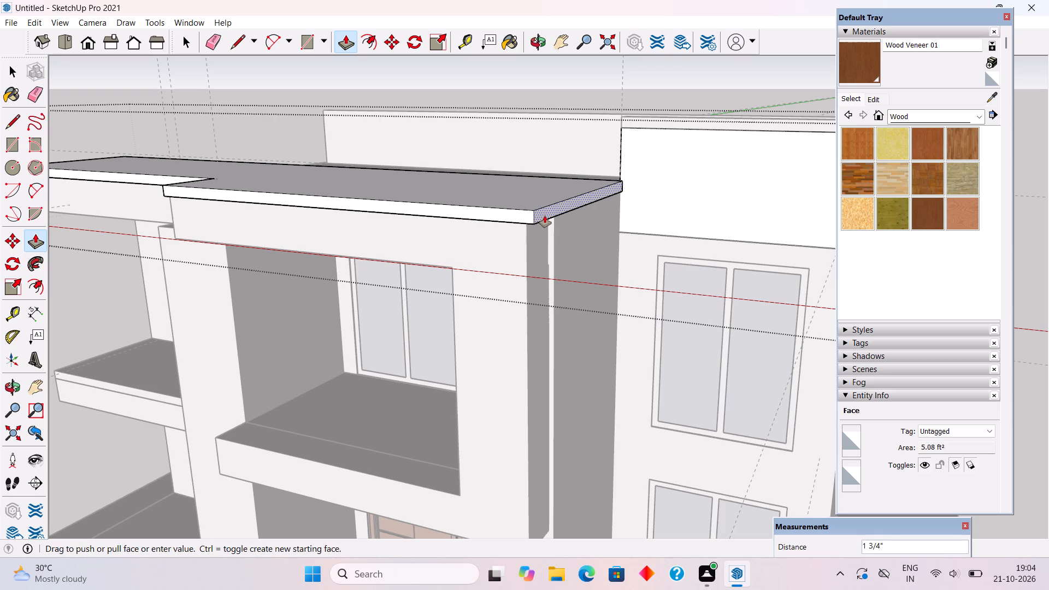
text(2")
key(Return)
key(space)
scroll(545, 216, down, 4)
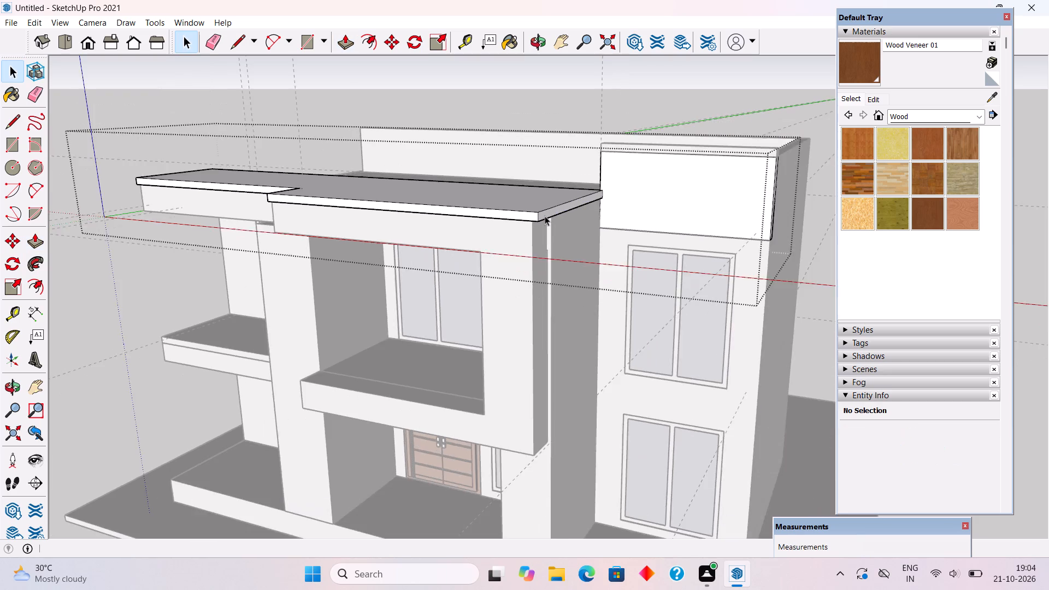
scroll(545, 216, down, 11)
click(496, 78)
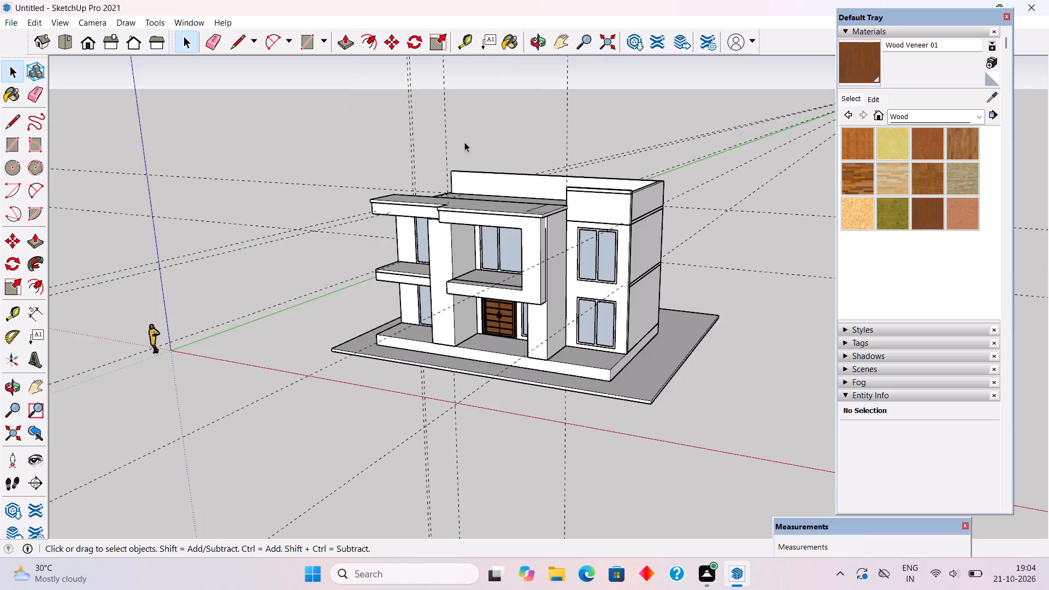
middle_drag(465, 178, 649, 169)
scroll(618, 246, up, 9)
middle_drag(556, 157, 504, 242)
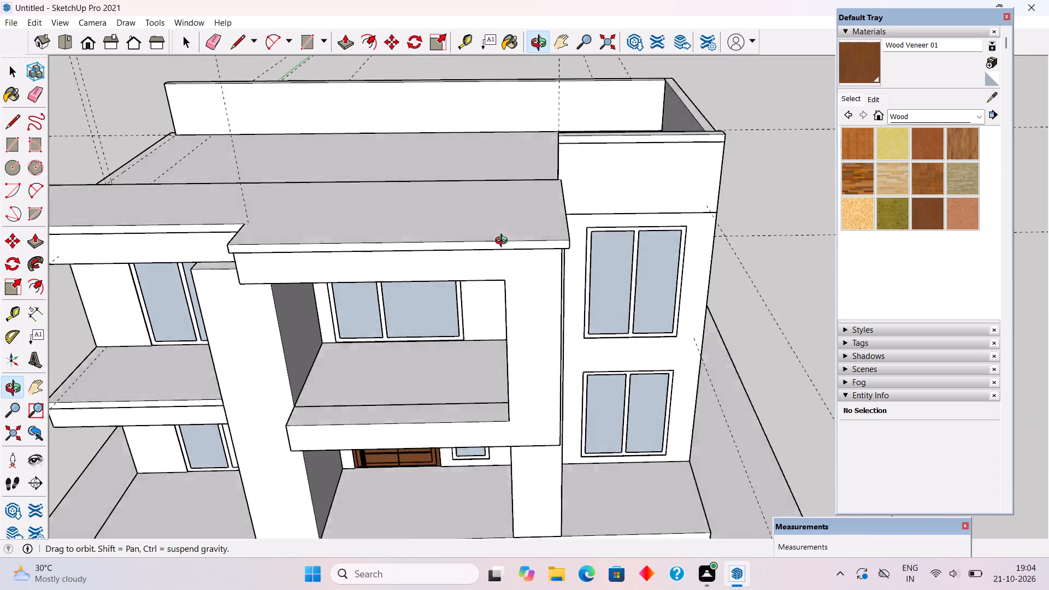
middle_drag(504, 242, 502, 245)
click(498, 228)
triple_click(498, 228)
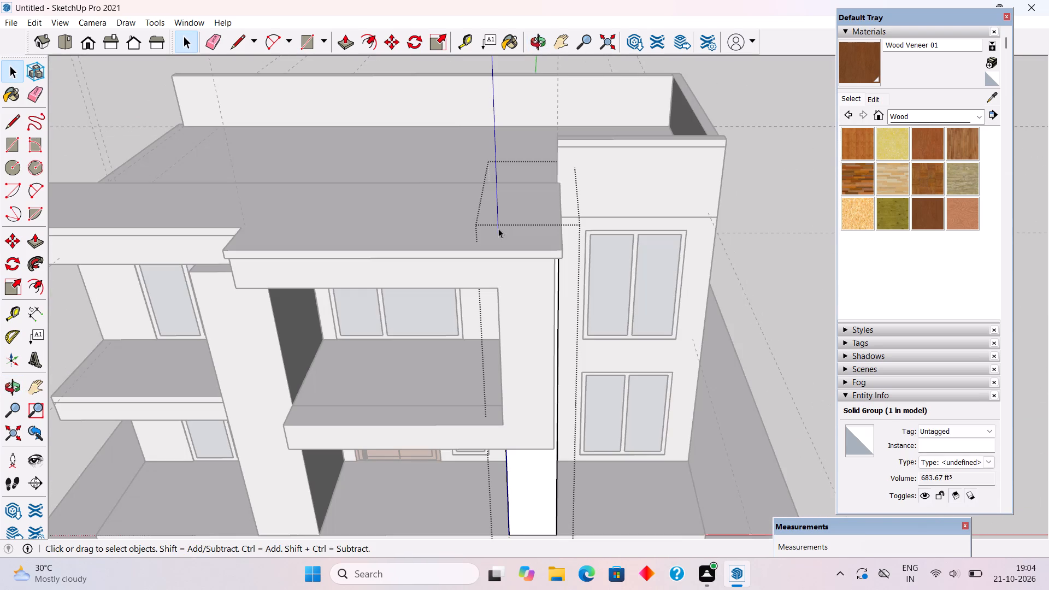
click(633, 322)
Raise the top face of the projecting front roof slab 1" with Push/Pull and close the roof group.
scroll(633, 321, down, 3)
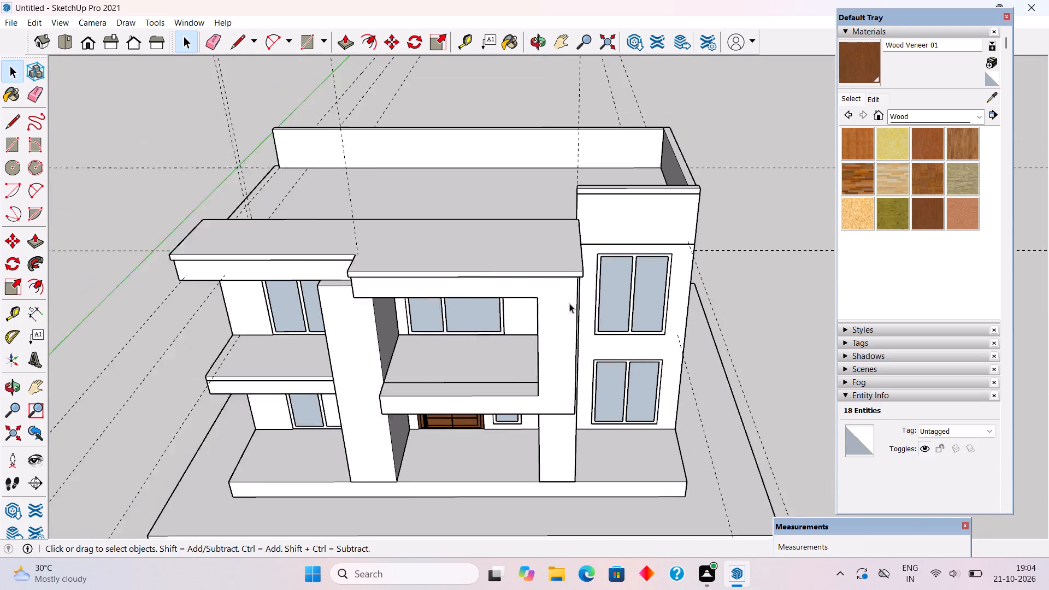
scroll(569, 303, down, 1)
double_click(446, 262)
click(446, 262)
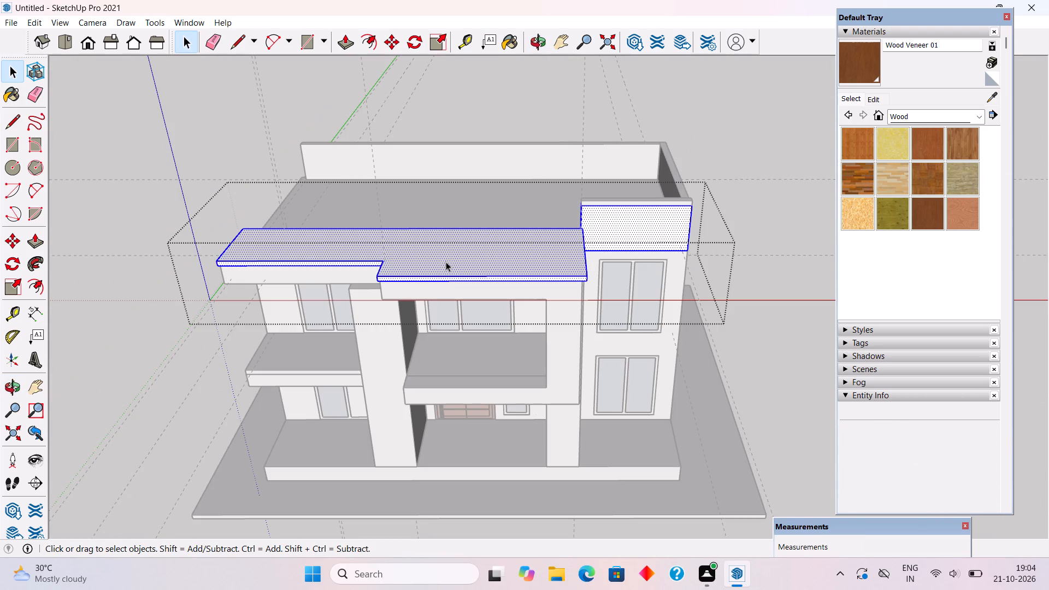
key(p)
click(446, 262)
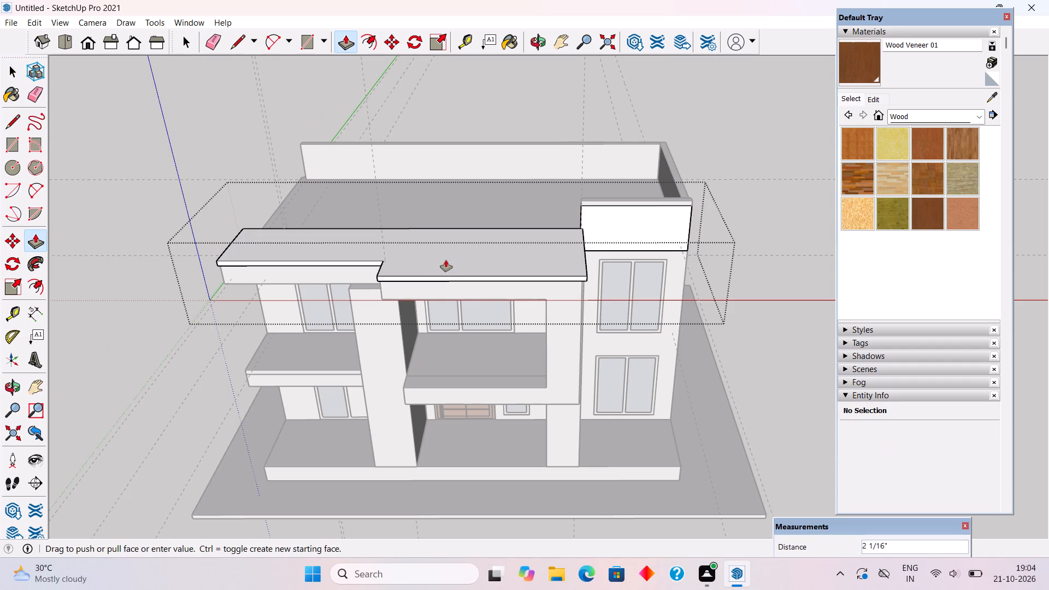
text(1")
key(Return)
key(space)
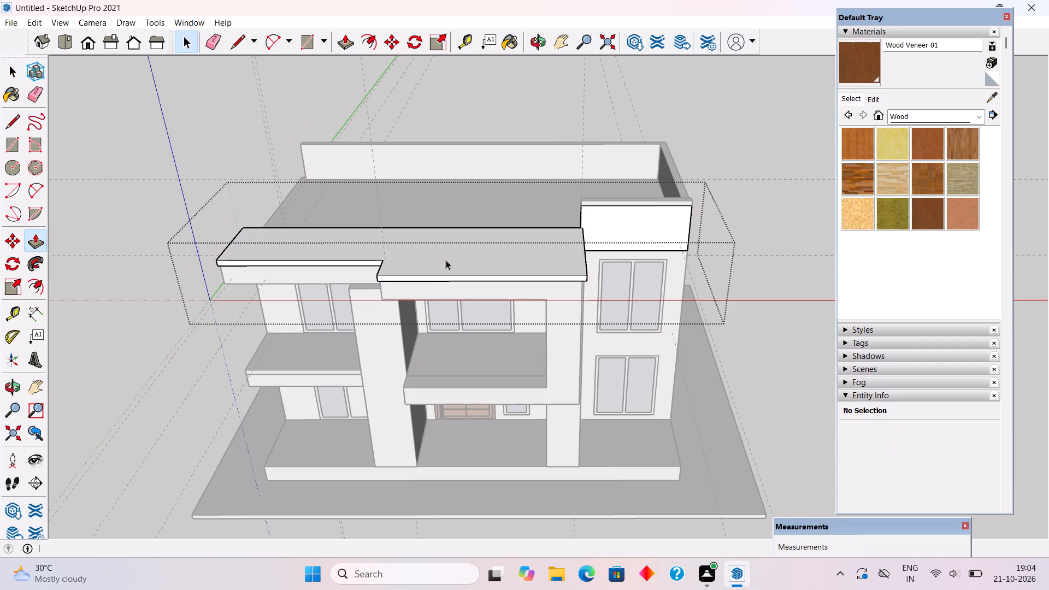
scroll(446, 260, down, 6)
click(717, 194)
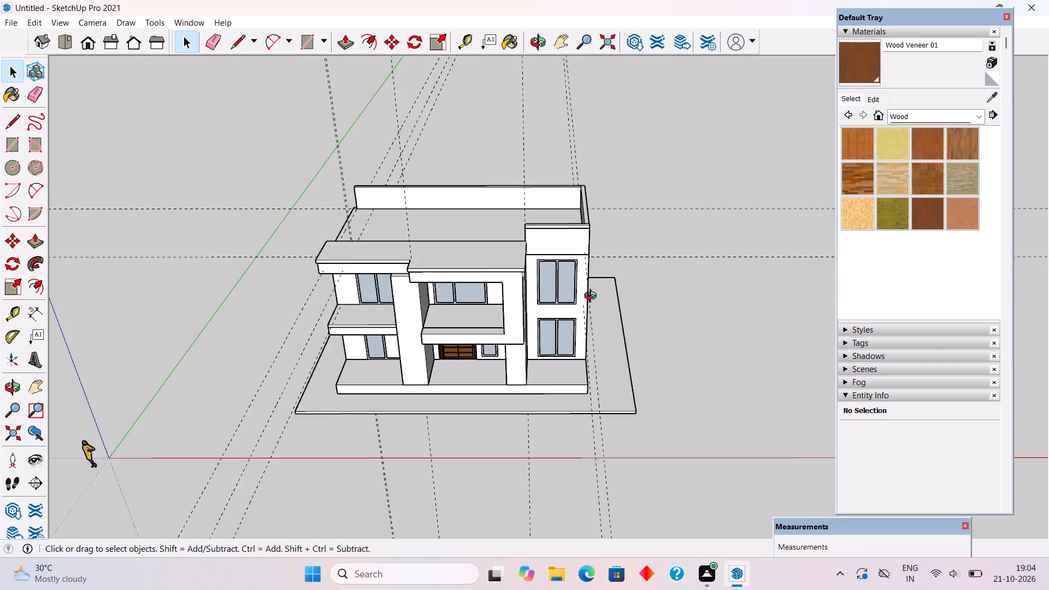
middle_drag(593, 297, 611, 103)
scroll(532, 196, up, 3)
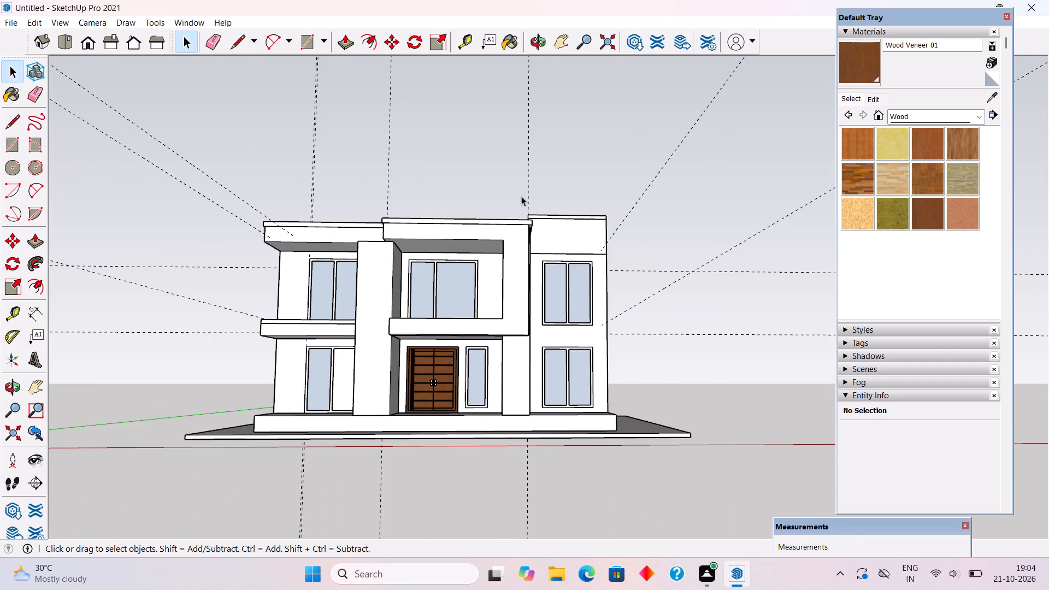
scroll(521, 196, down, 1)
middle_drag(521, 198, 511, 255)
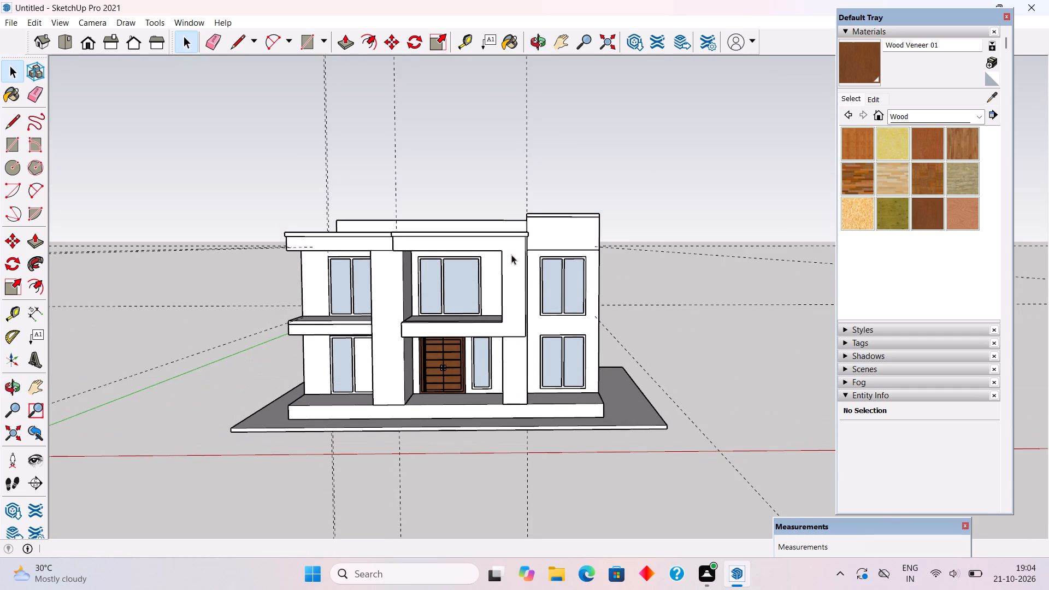
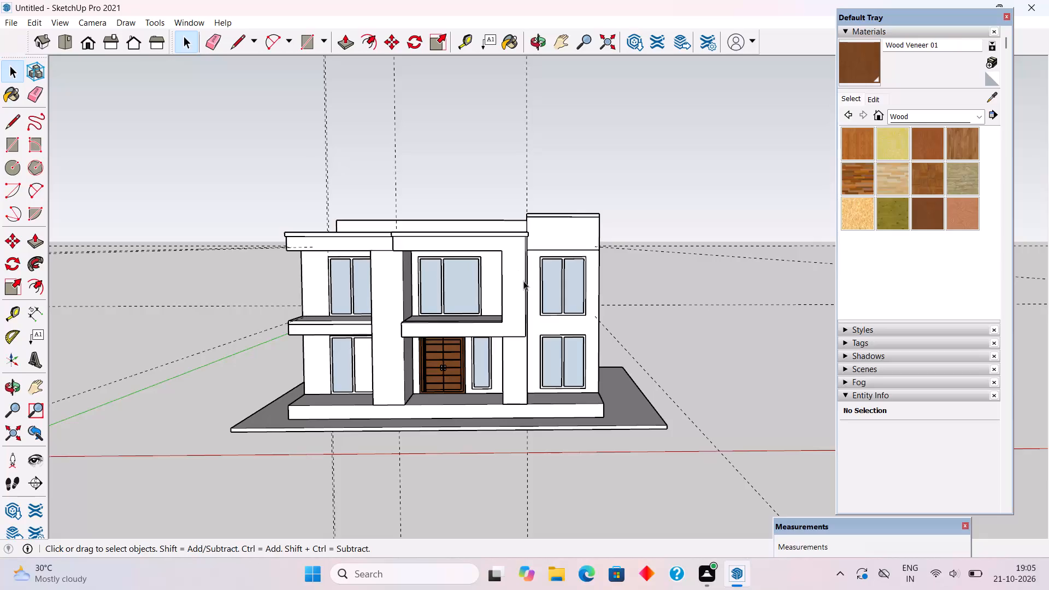
Examine the house's front facade and projecting roof slab from several angles.
scroll(523, 281, down, 2)
scroll(512, 303, up, 2)
middle_drag(518, 307, 632, 273)
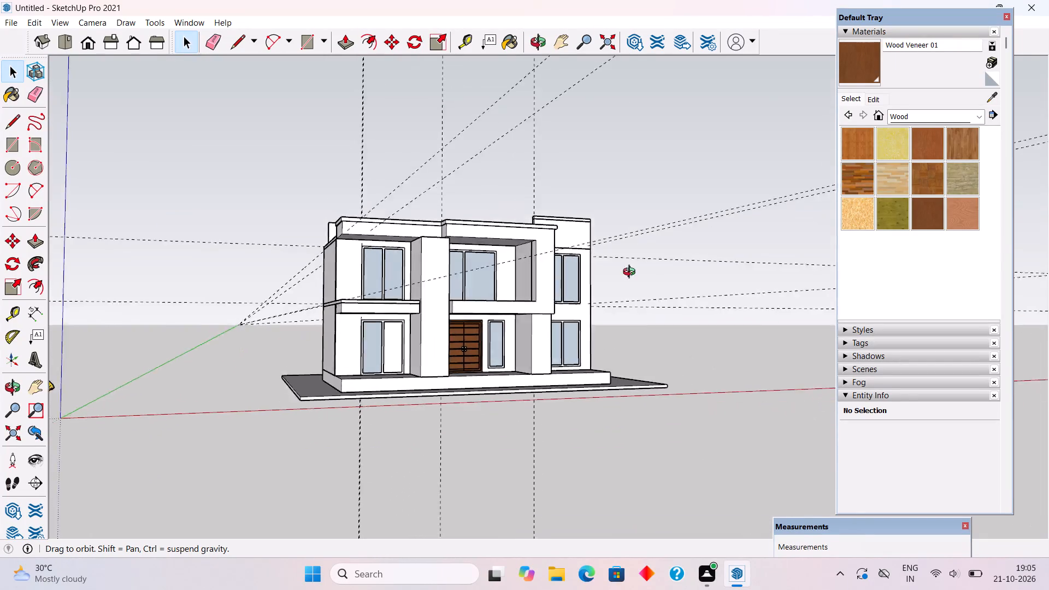
middle_drag(632, 273, 676, 385)
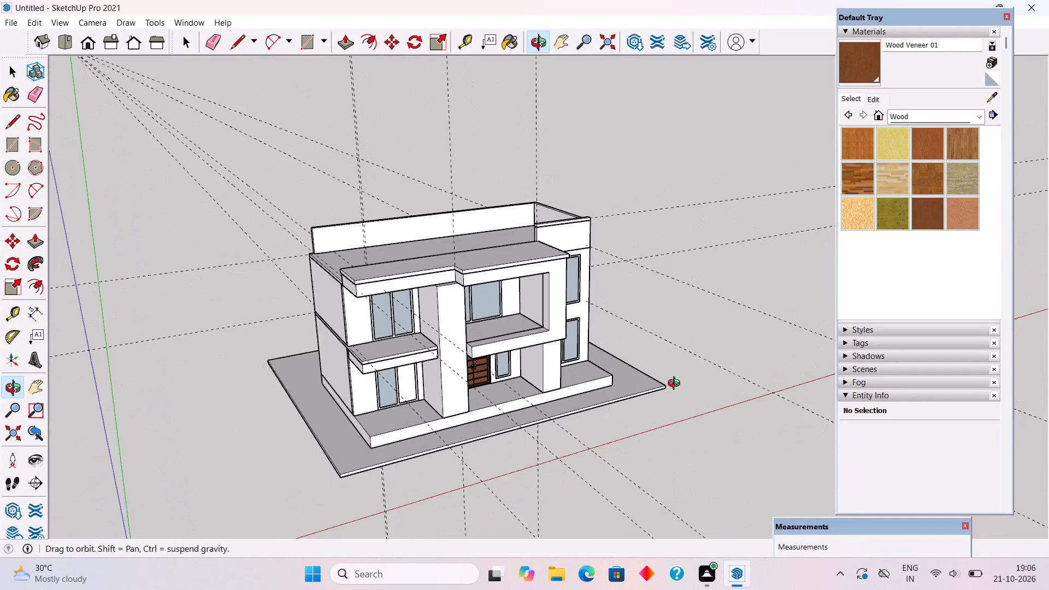
middle_drag(676, 385, 614, 322)
scroll(618, 320, down, 1)
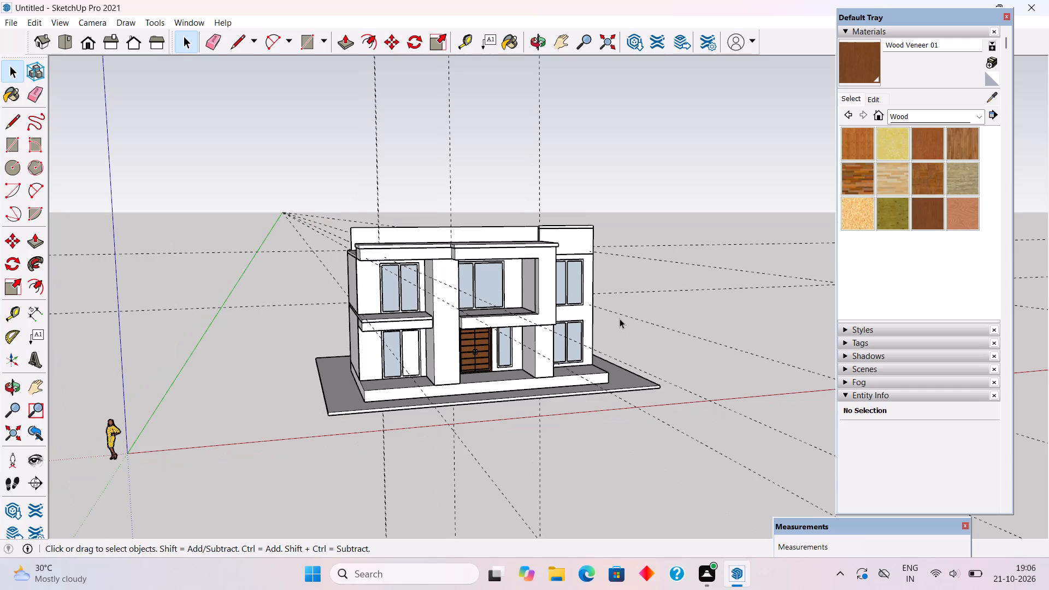
scroll(620, 318, up, 5)
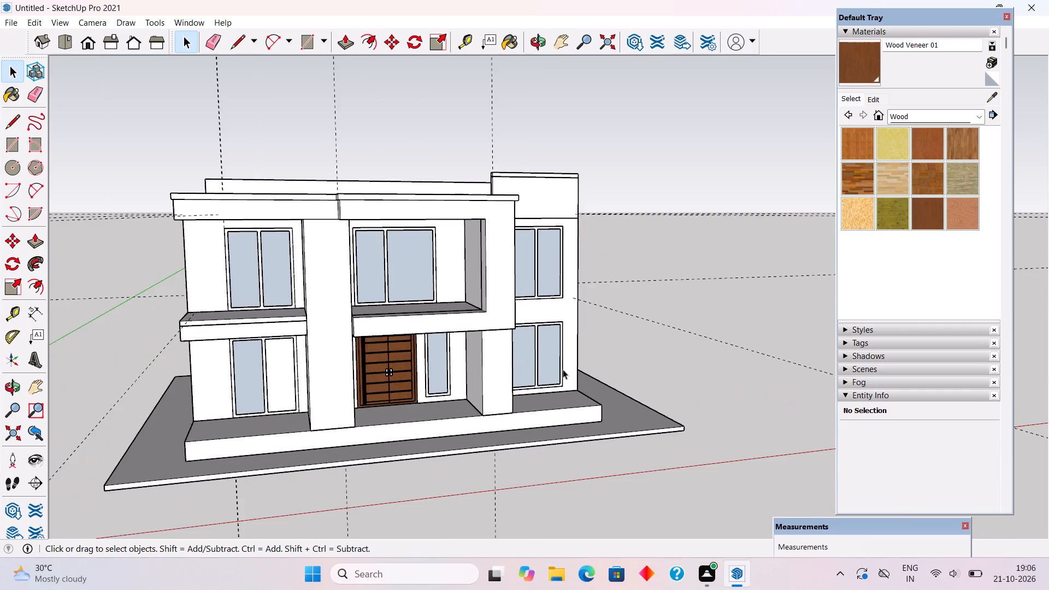
middle_drag(549, 344, 567, 387)
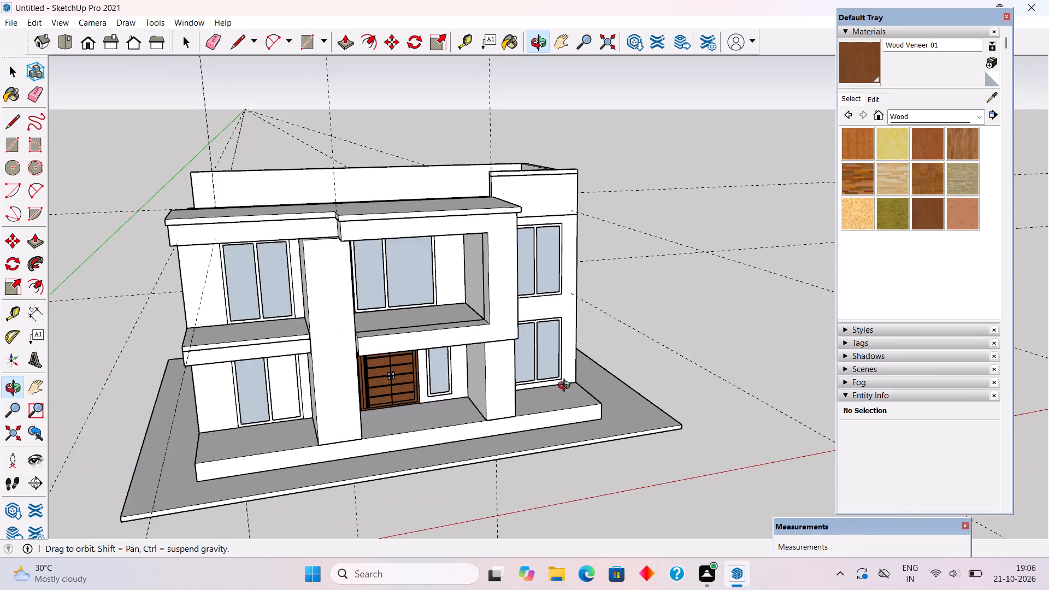
middle_drag(567, 387, 753, 429)
Place a guide across the main roof, parallel to the projecting slab's inner edge and about 9' 10" back from it.
middle_drag(405, 317, 420, 321)
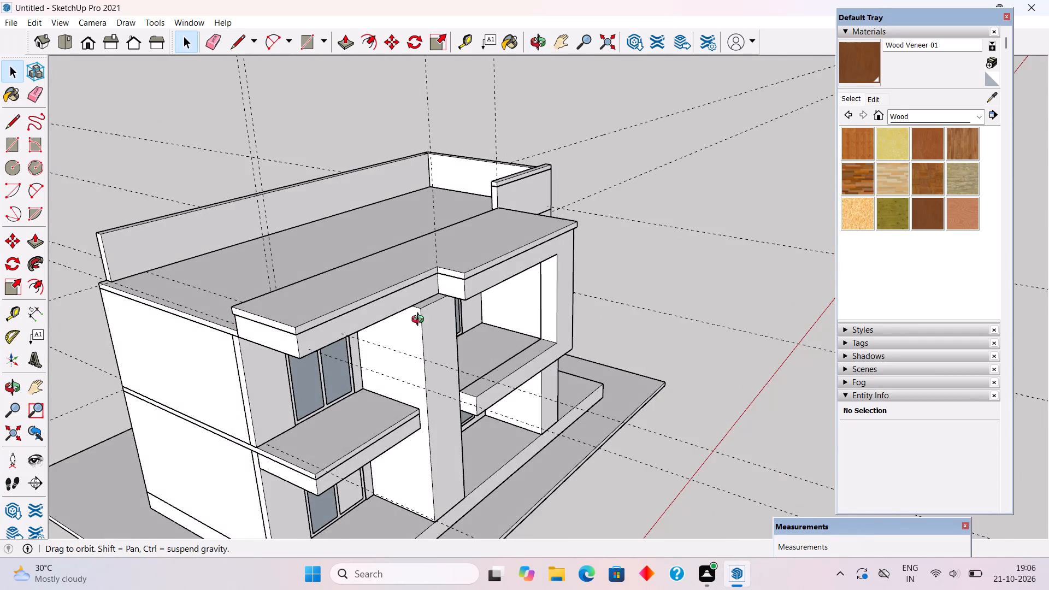
middle_drag(420, 321, 668, 381)
scroll(522, 370, down, 2)
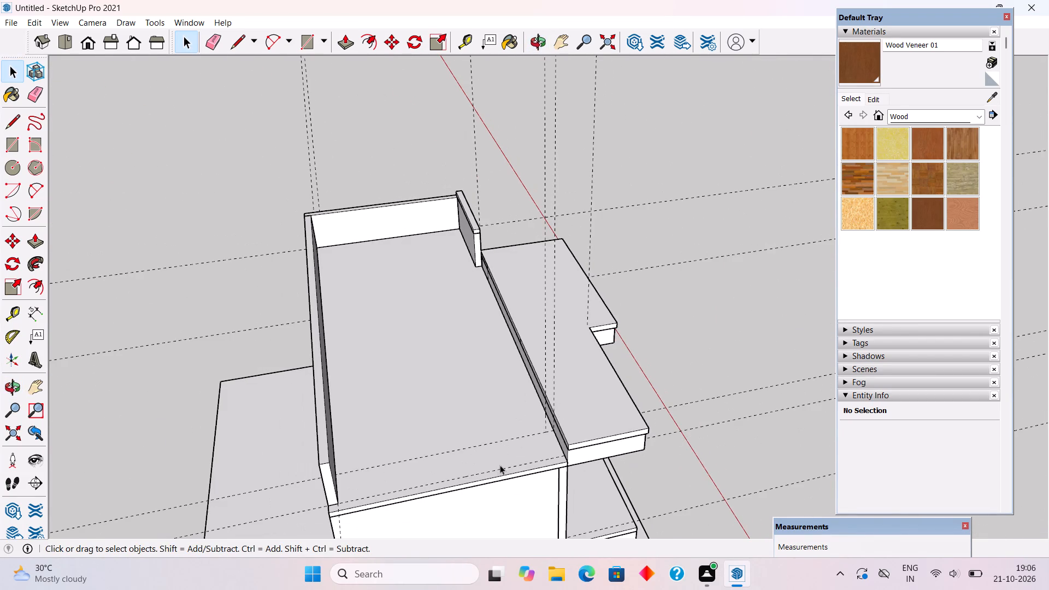
scroll(498, 467, up, 2)
key(t)
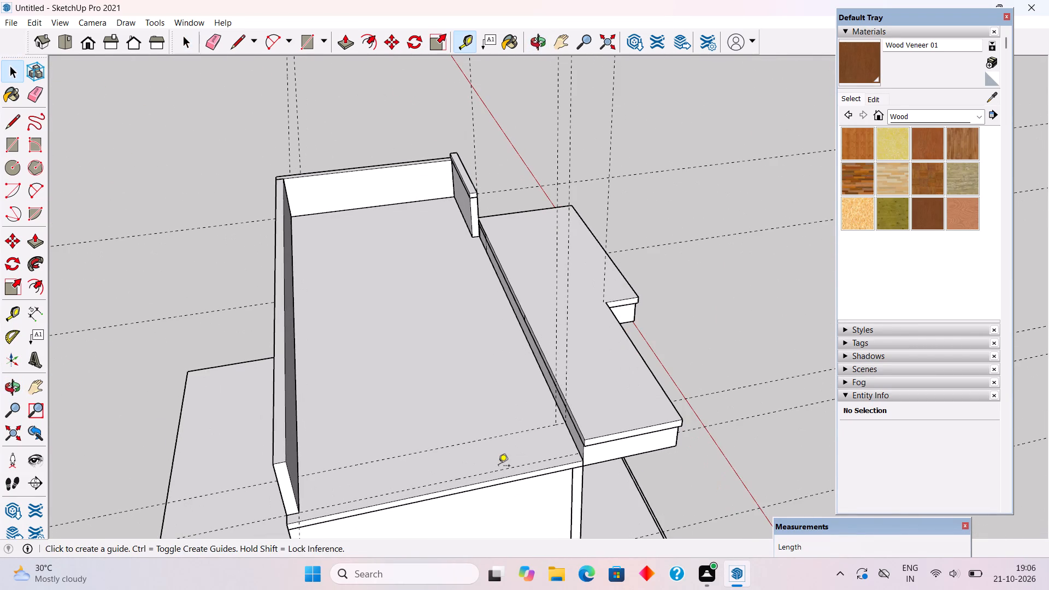
click(571, 437)
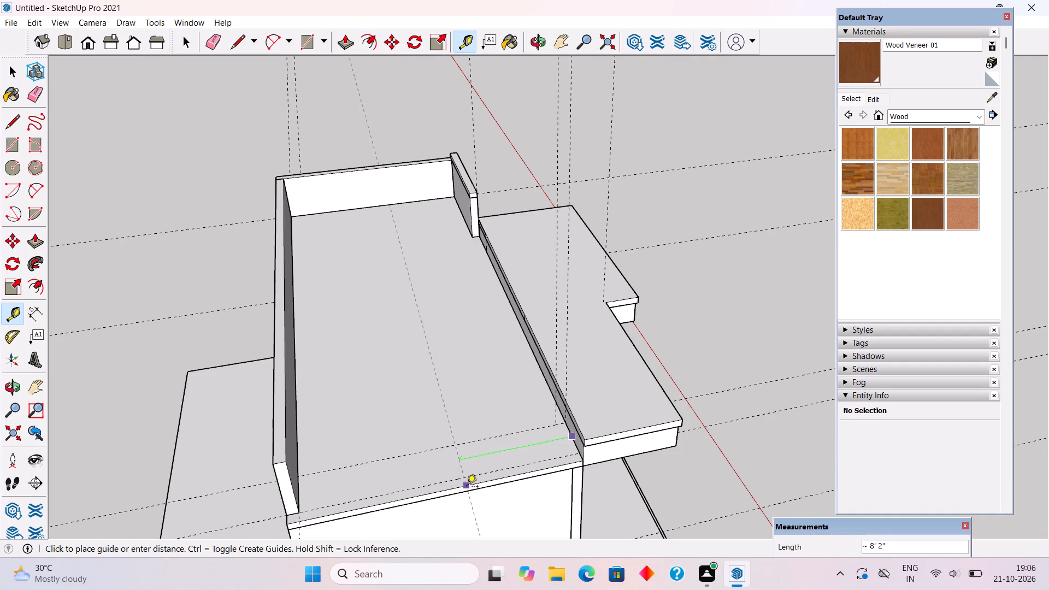
click(444, 490)
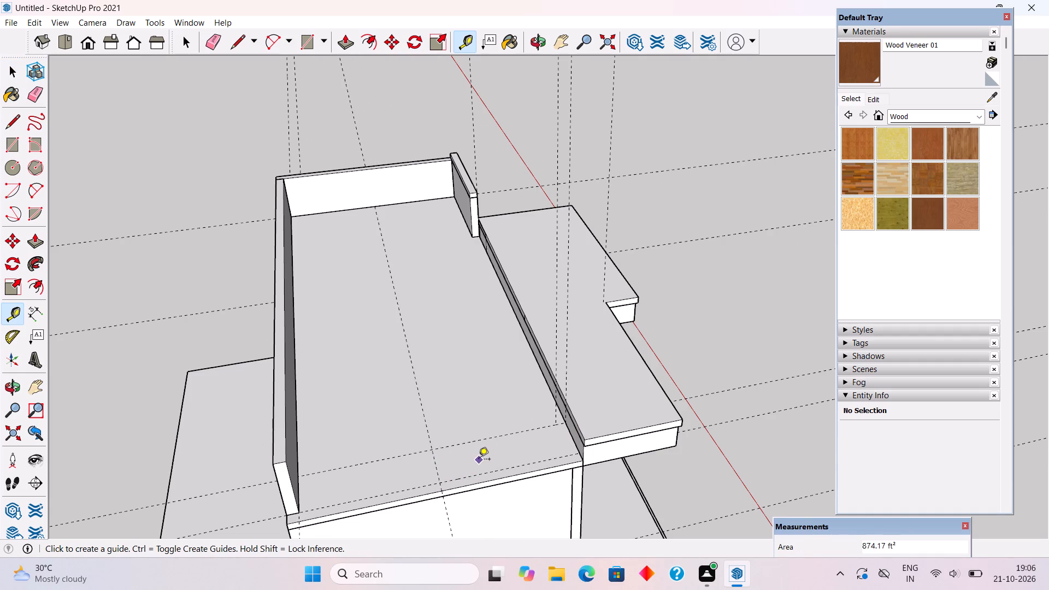
Draw a rectangle about 3' 3" by 9' 10" on the main roof's open end, between the new guide and the projecting slab.
key(r)
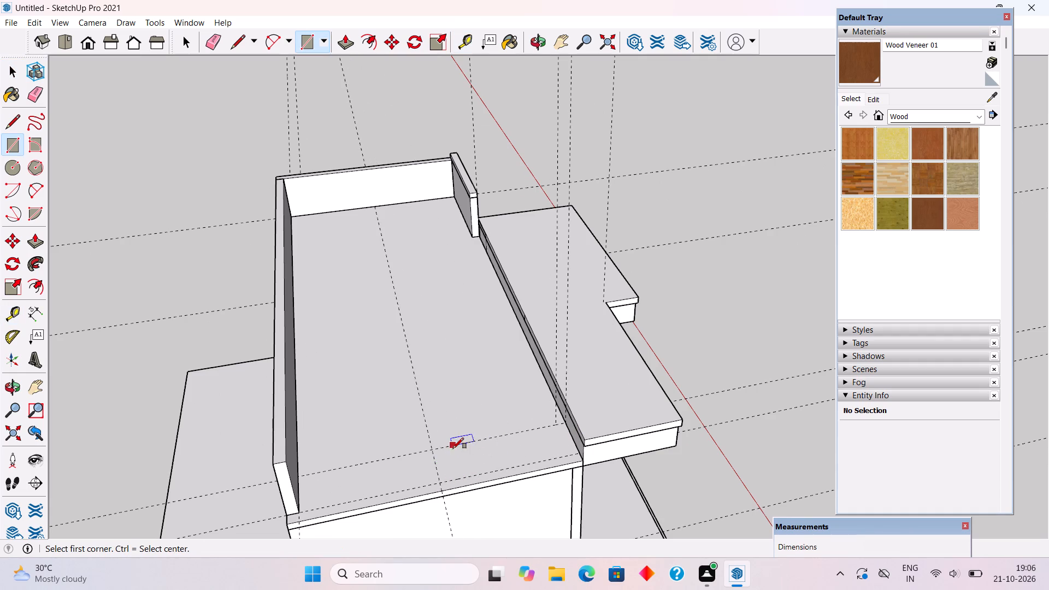
click(434, 447)
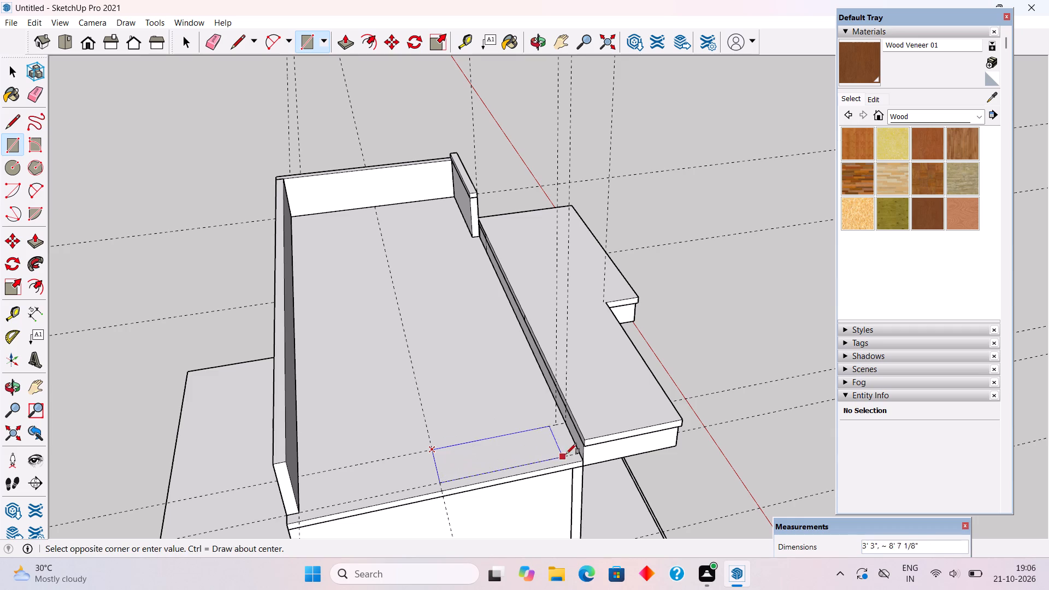
click(574, 452)
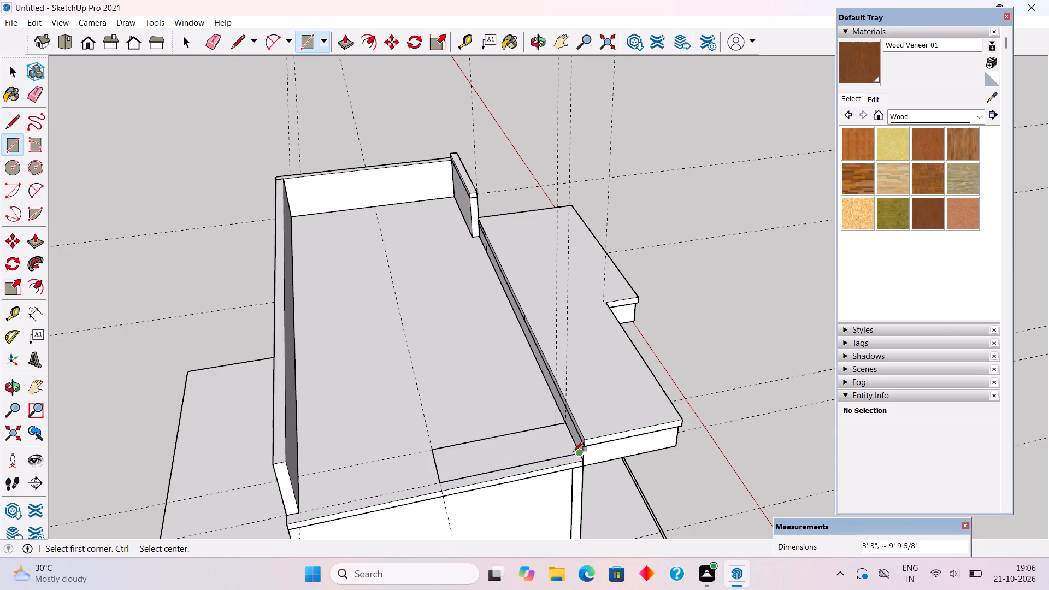
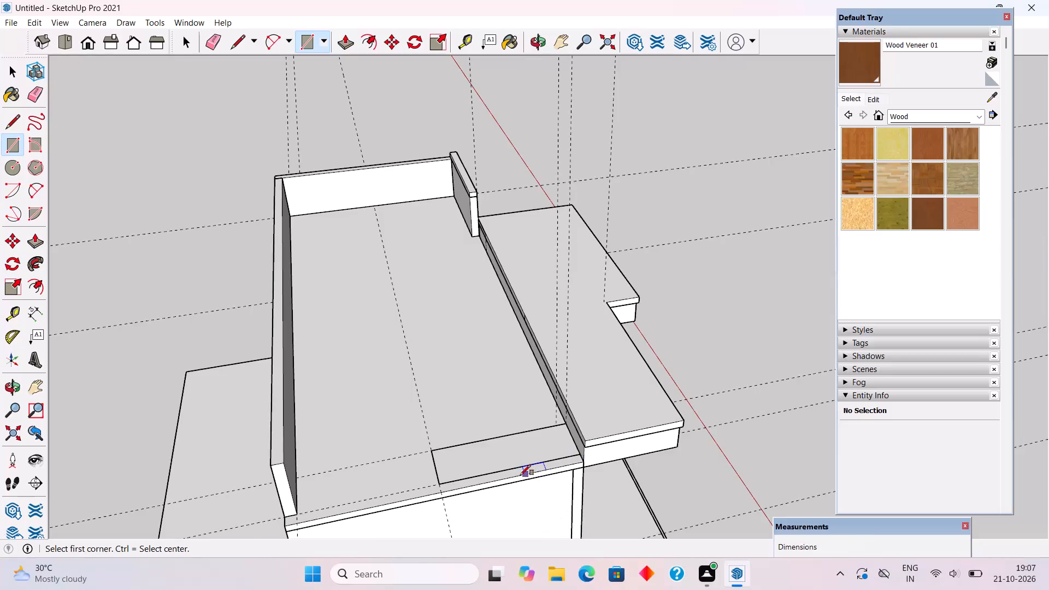
Push/Pull the new rectangle on the main roof's open end upward by 5'.
scroll(508, 463, up, 1)
key(p)
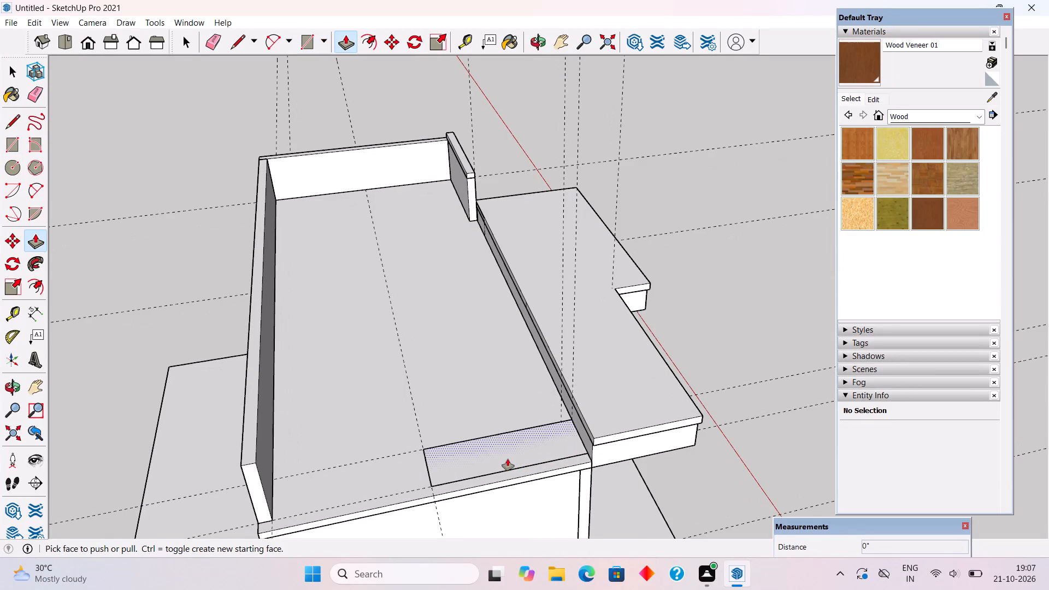
click(508, 459)
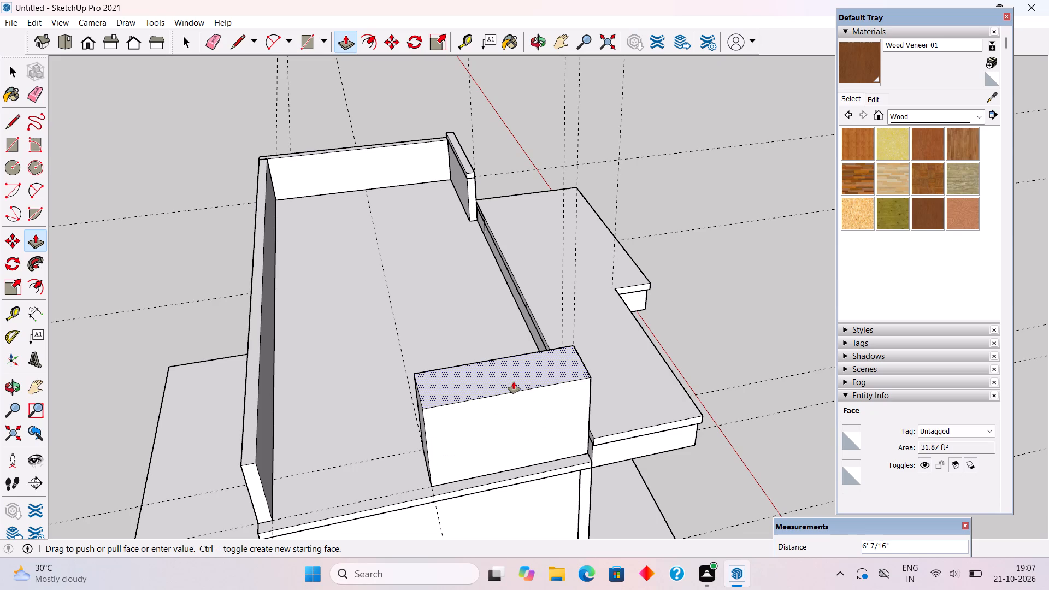
middle_drag(509, 374, 339, 265)
scroll(375, 291, down, 4)
middle_drag(507, 433, 381, 344)
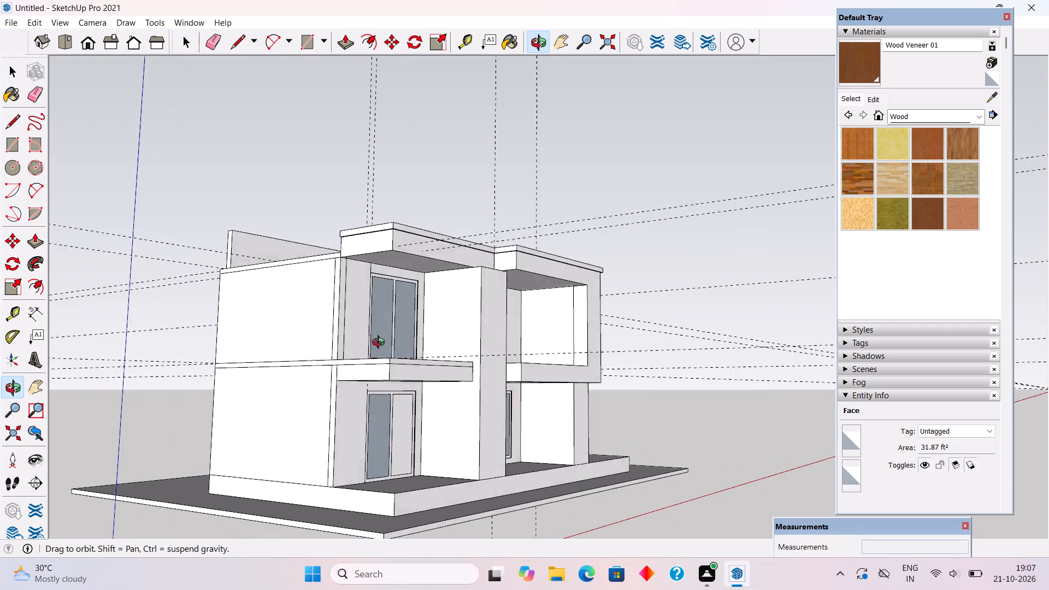
middle_drag(381, 344, 404, 469)
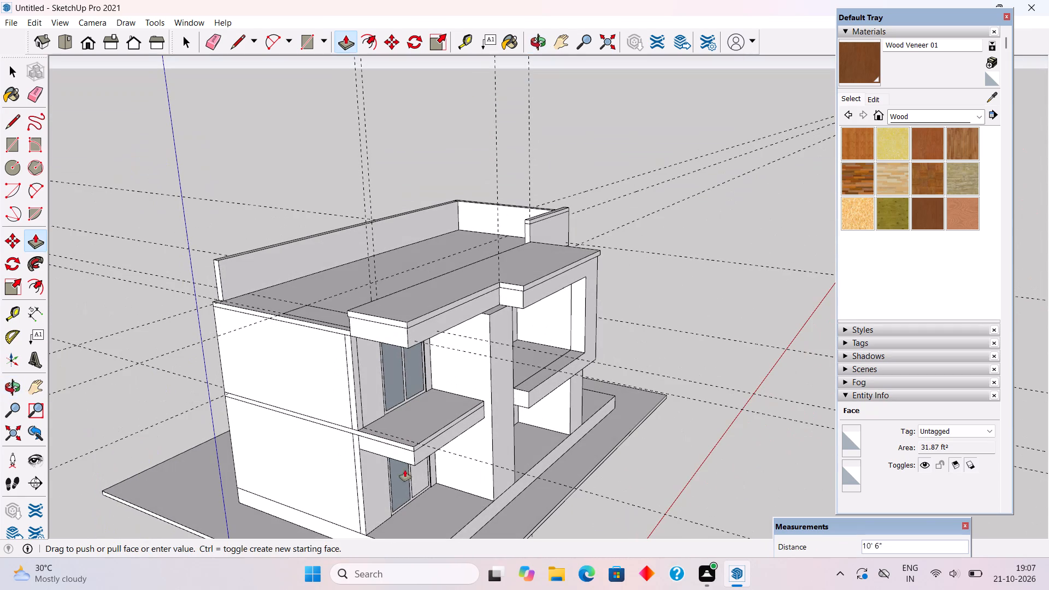
scroll(329, 284, up, 1)
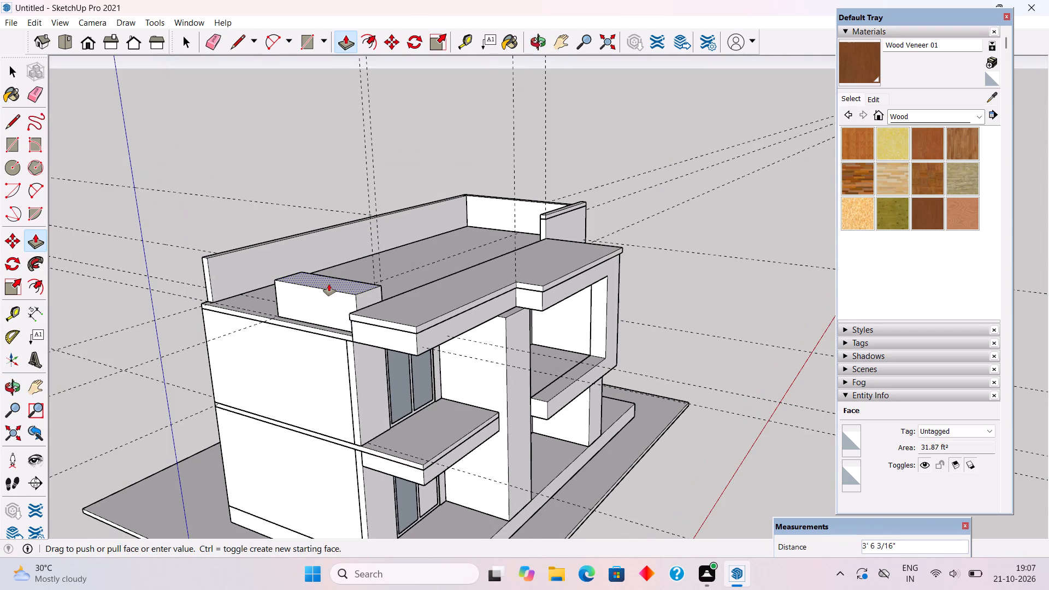
scroll(329, 284, up, 2)
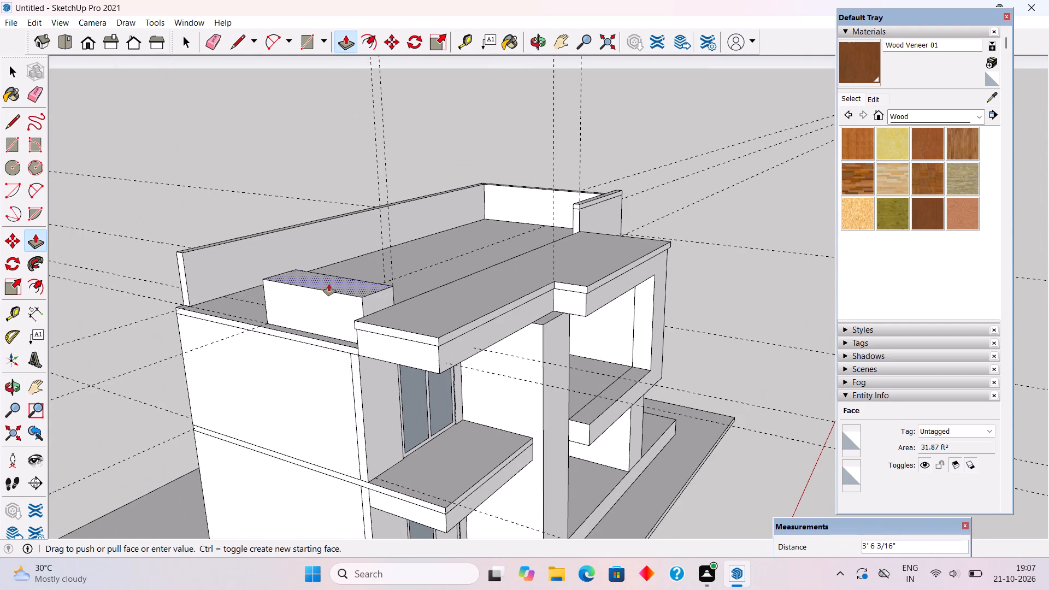
middle_drag(328, 284, 223, 216)
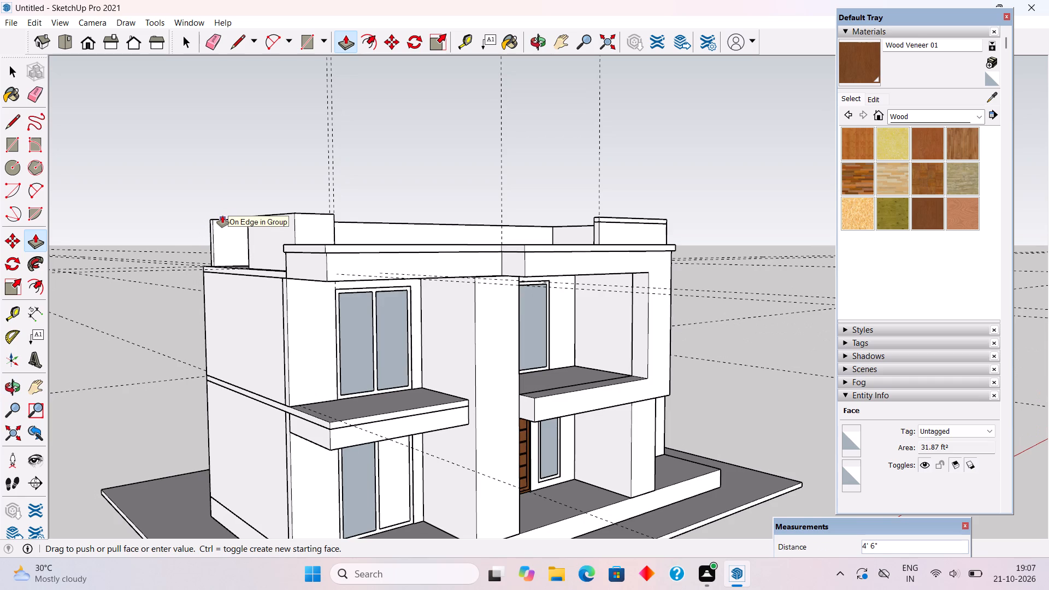
middle_drag(243, 223, 291, 241)
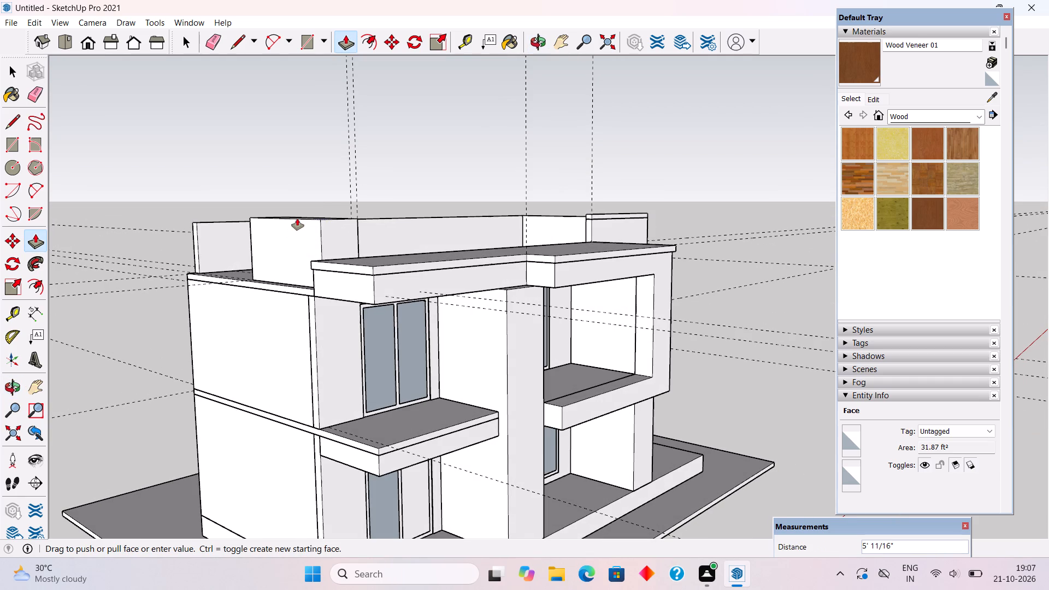
text(5')
key(Return)
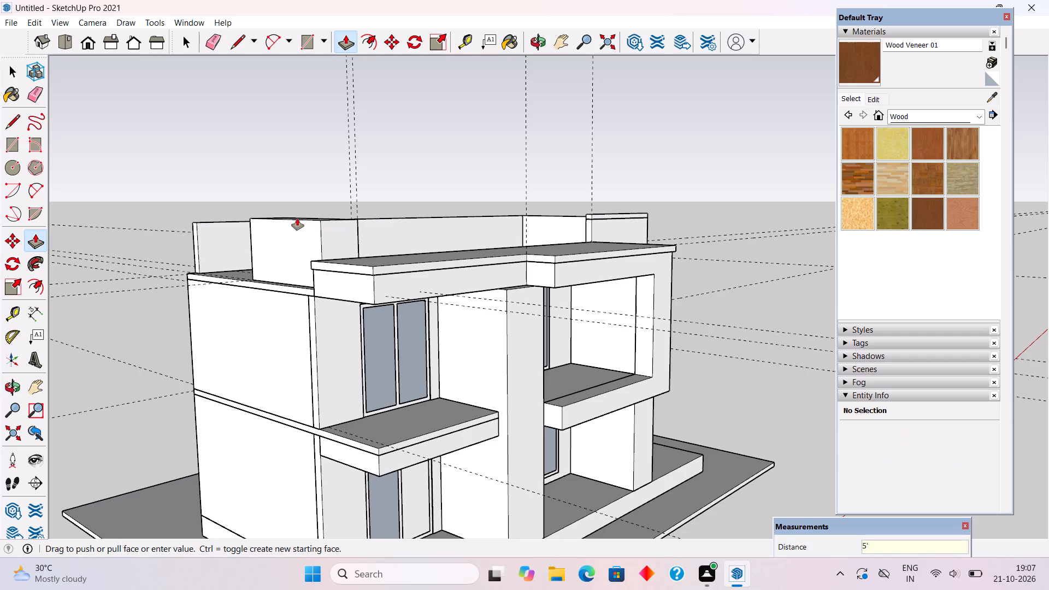
Make the new block on the main roof's open end into a group.
key(space)
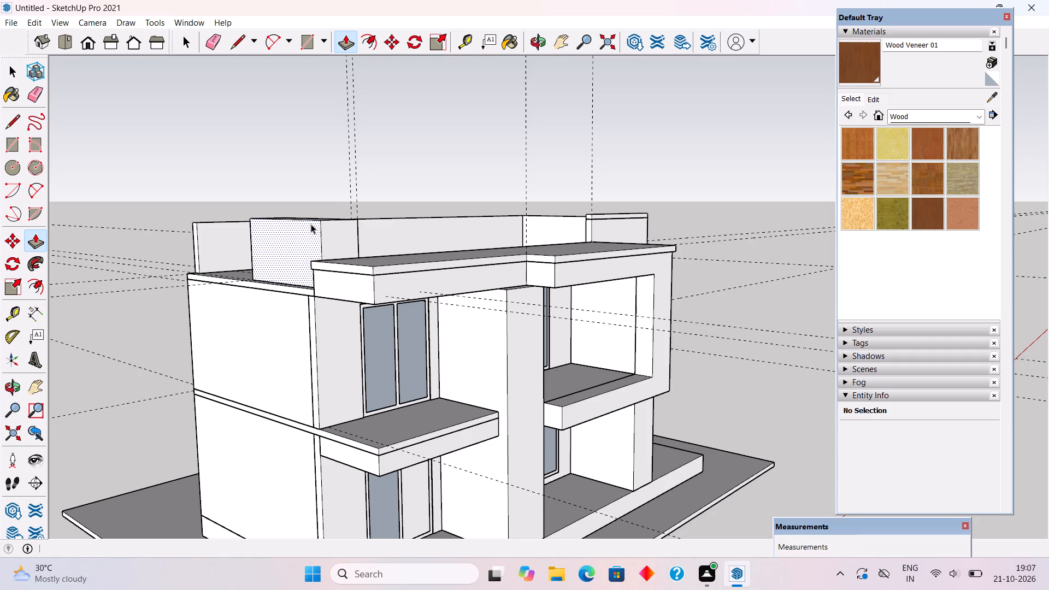
triple_click(312, 225)
right_click(312, 225)
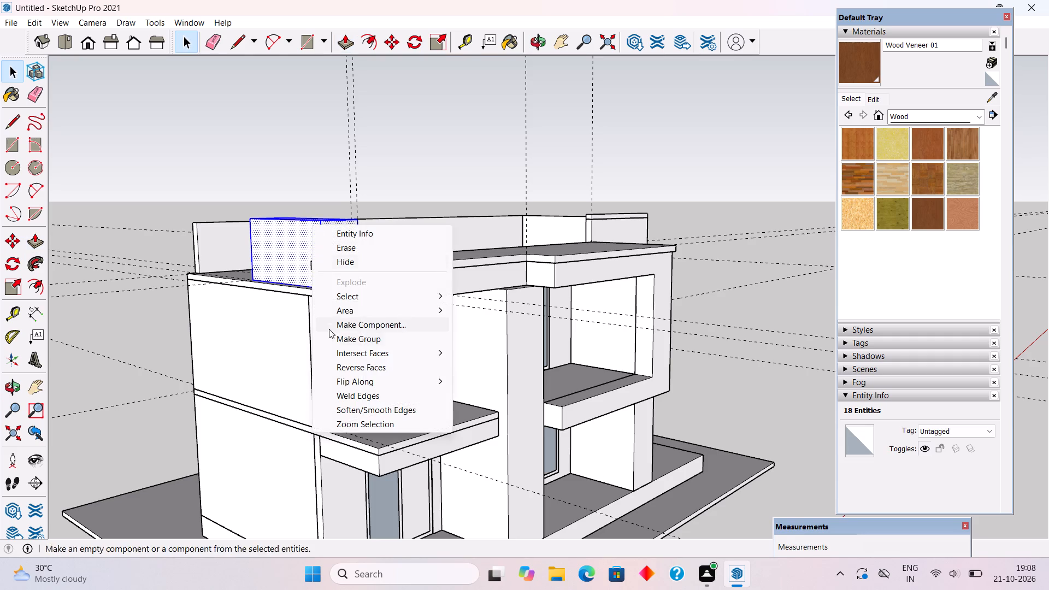
click(331, 336)
click(406, 146)
Extend the tall front column's top upward by 5' 6", through the projecting slab, level with the new roof block's top.
middle_drag(422, 284, 263, 232)
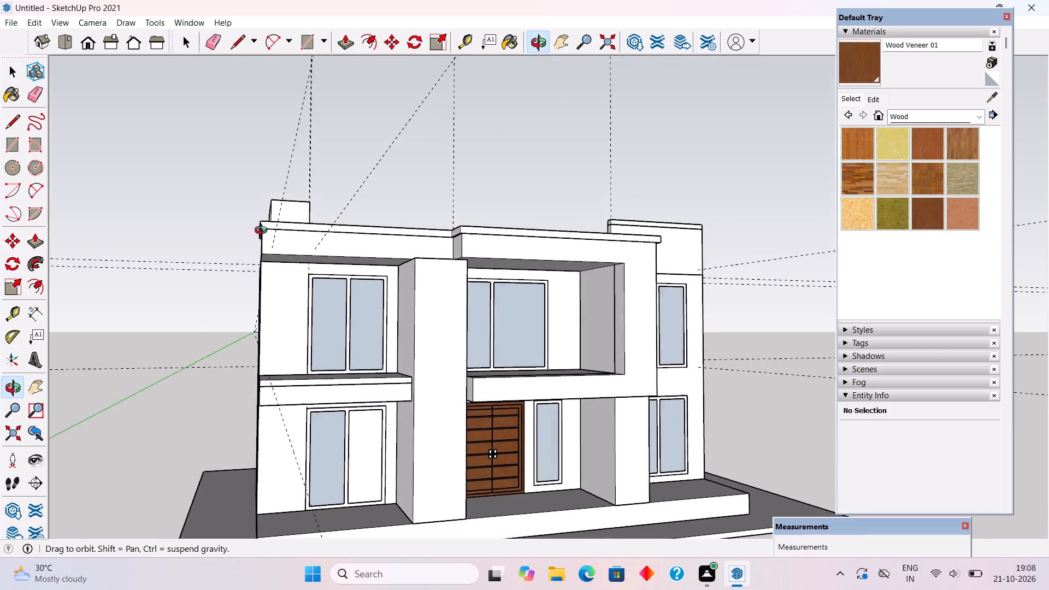
middle_drag(263, 232, 249, 272)
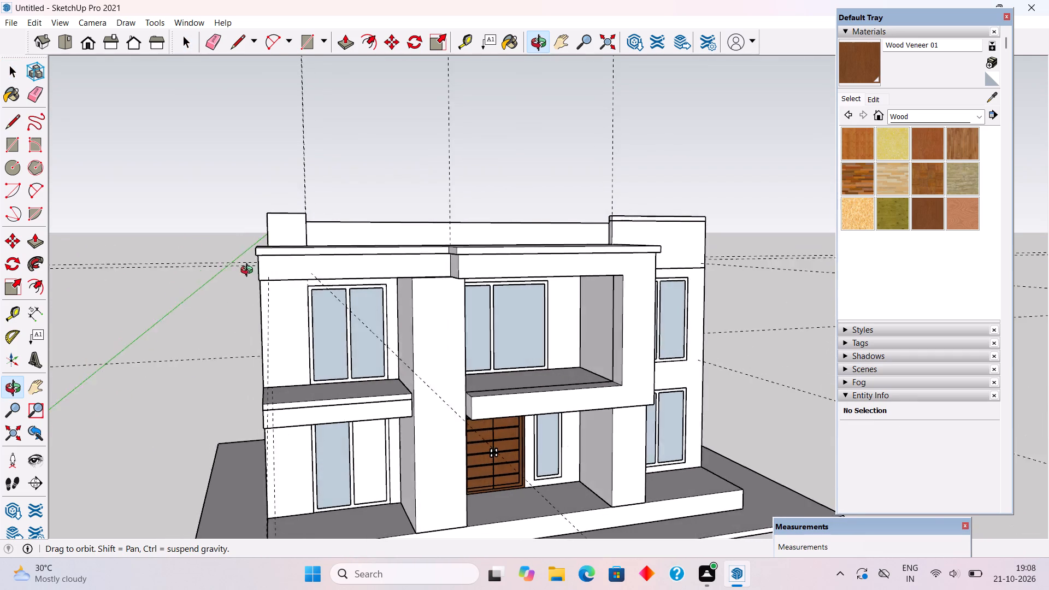
middle_drag(249, 272, 232, 272)
middle_drag(355, 346, 338, 500)
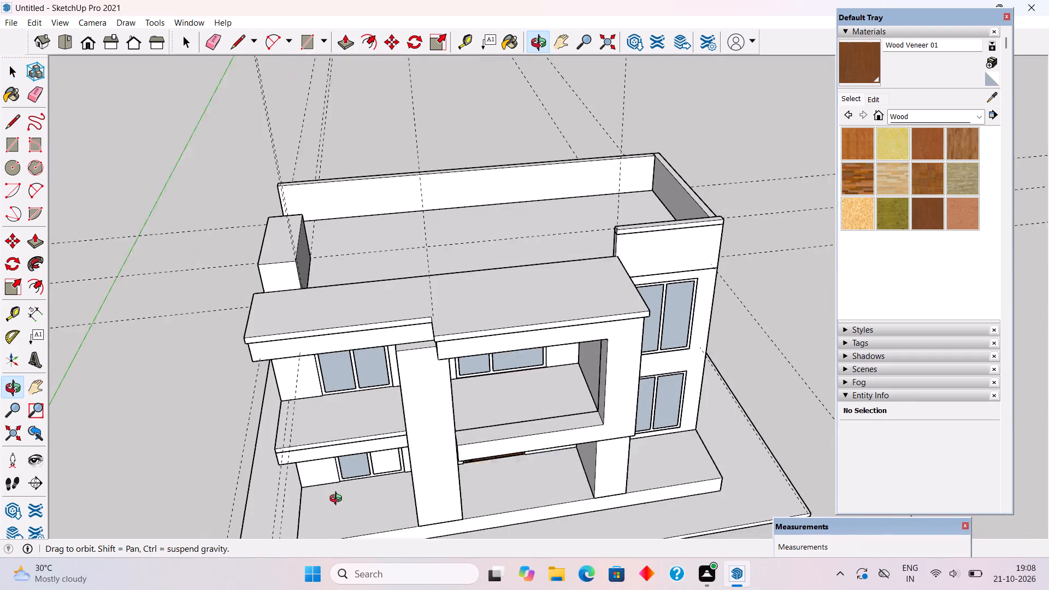
middle_drag(338, 500, 338, 500)
scroll(407, 347, up, 4)
double_click(415, 385)
click(415, 385)
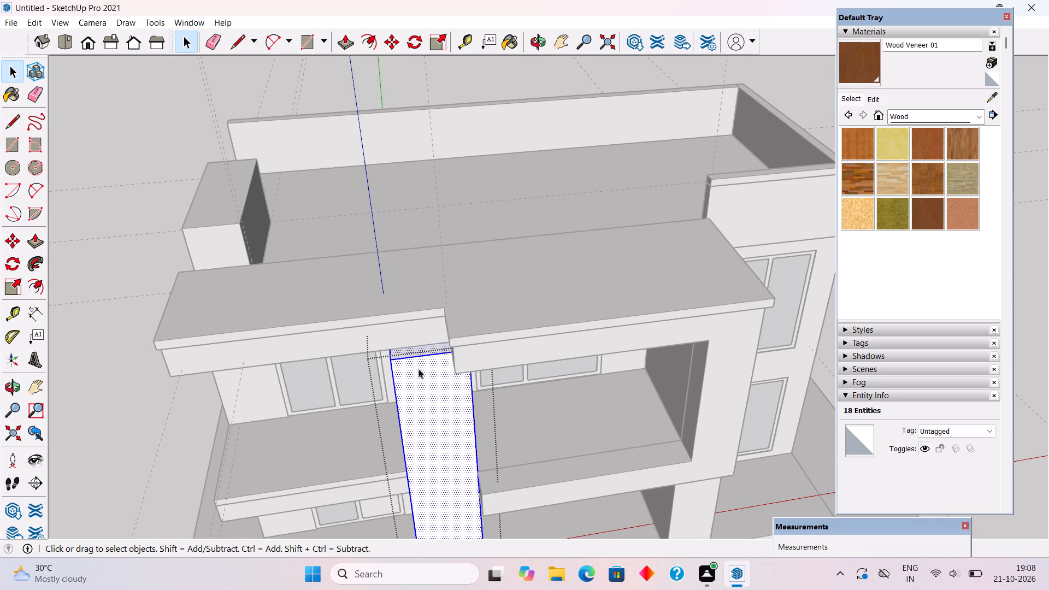
key(p)
click(411, 351)
click(219, 228)
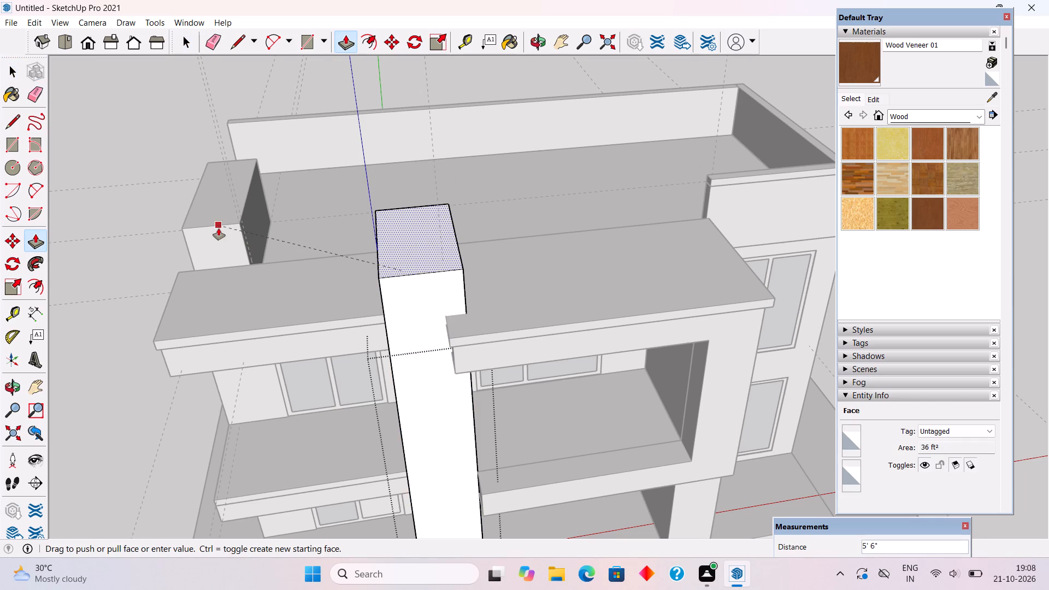
key(space)
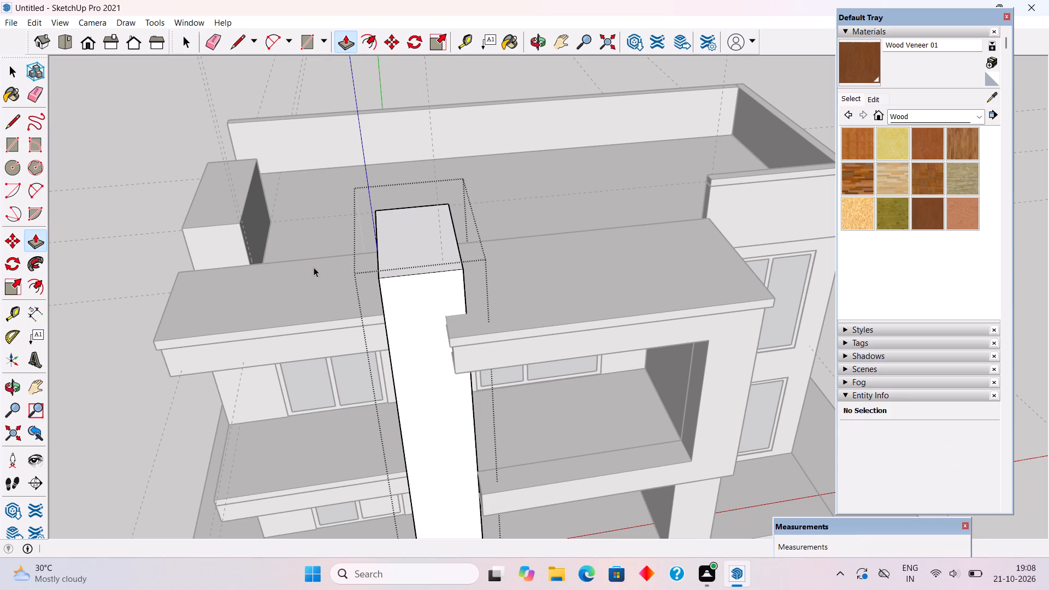
middle_drag(476, 356, 476, 213)
scroll(476, 213, down, 3)
click(189, 120)
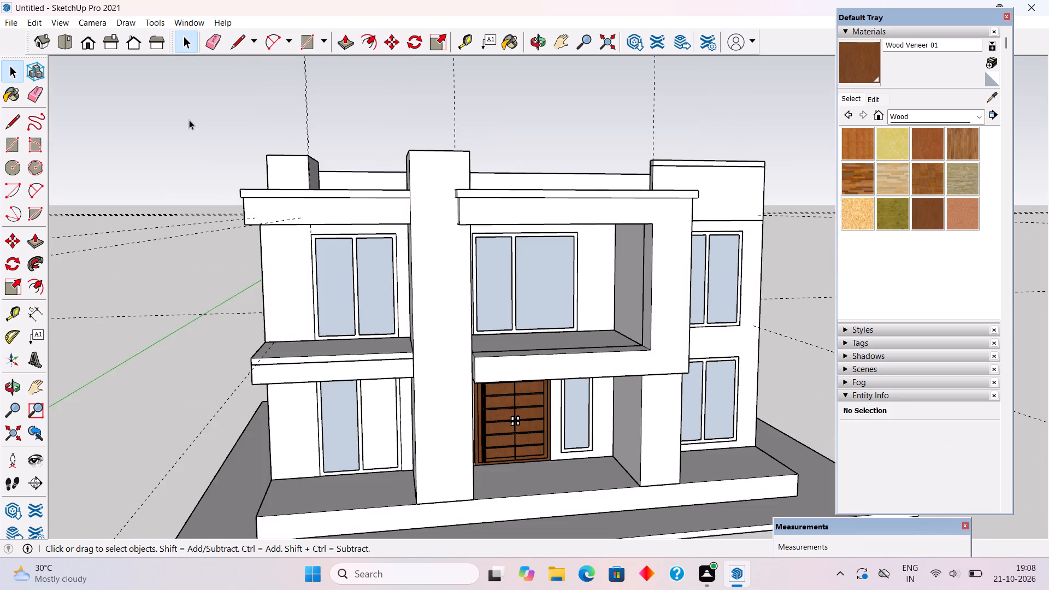
Examine the extended front column and the new roof block from the front facade and from above.
scroll(350, 245, down, 1)
middle_drag(352, 208, 328, 195)
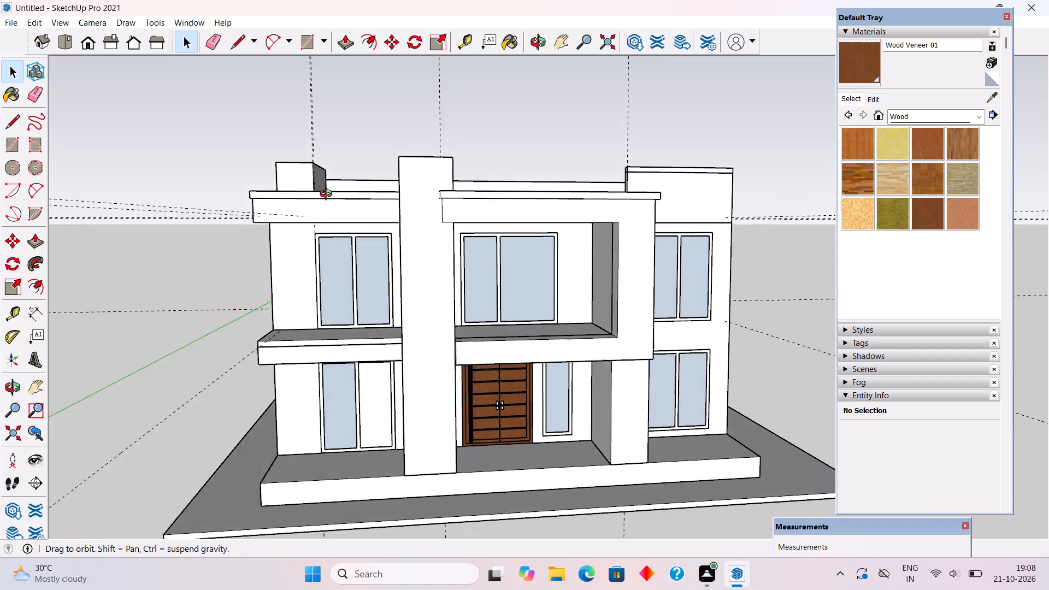
middle_drag(328, 195, 358, 219)
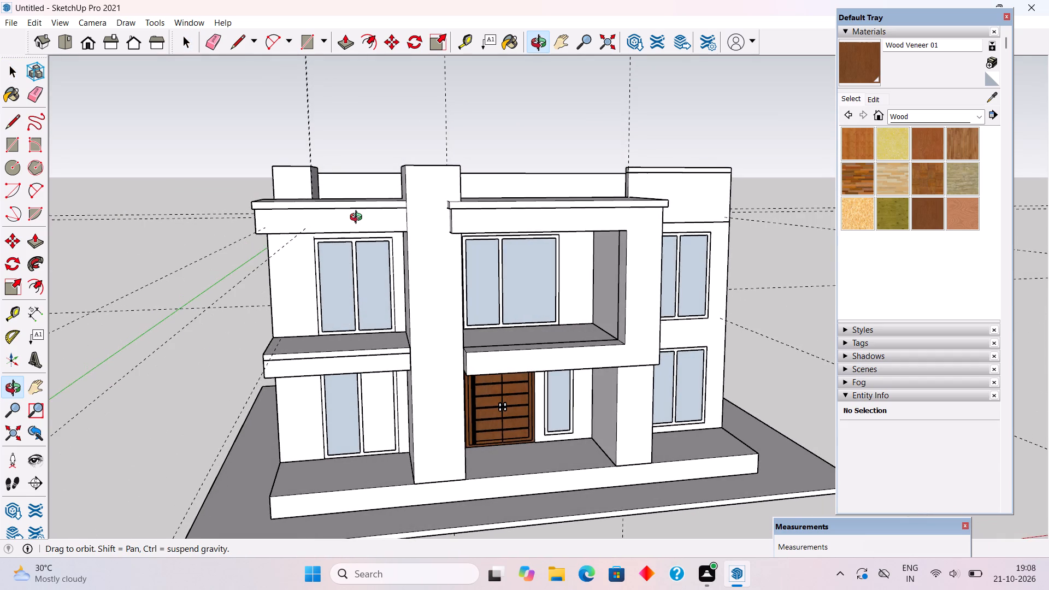
middle_drag(358, 219, 370, 221)
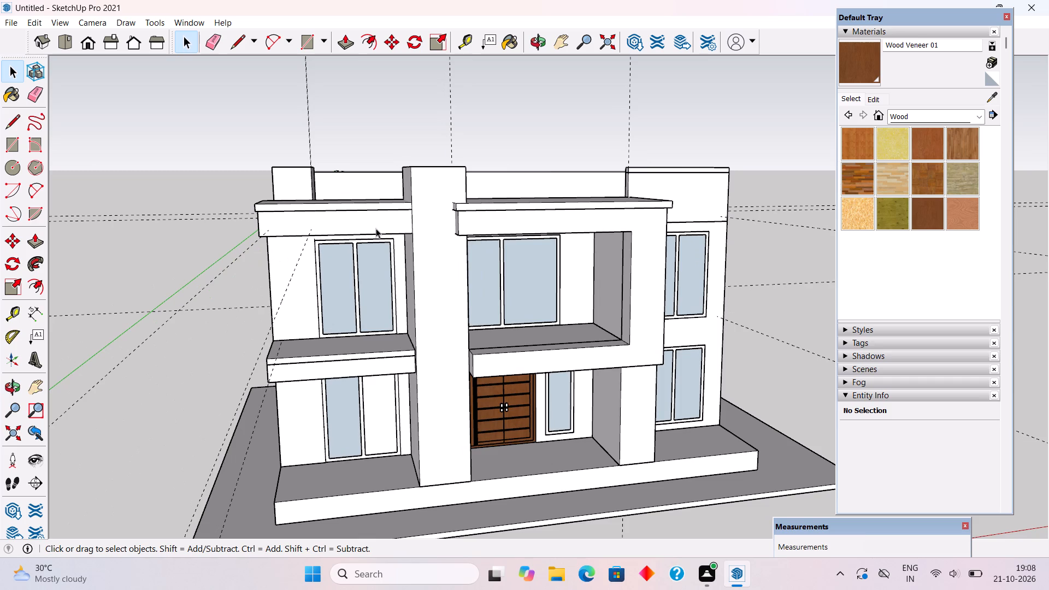
scroll(341, 211, down, 1)
middle_drag(340, 211, 250, 249)
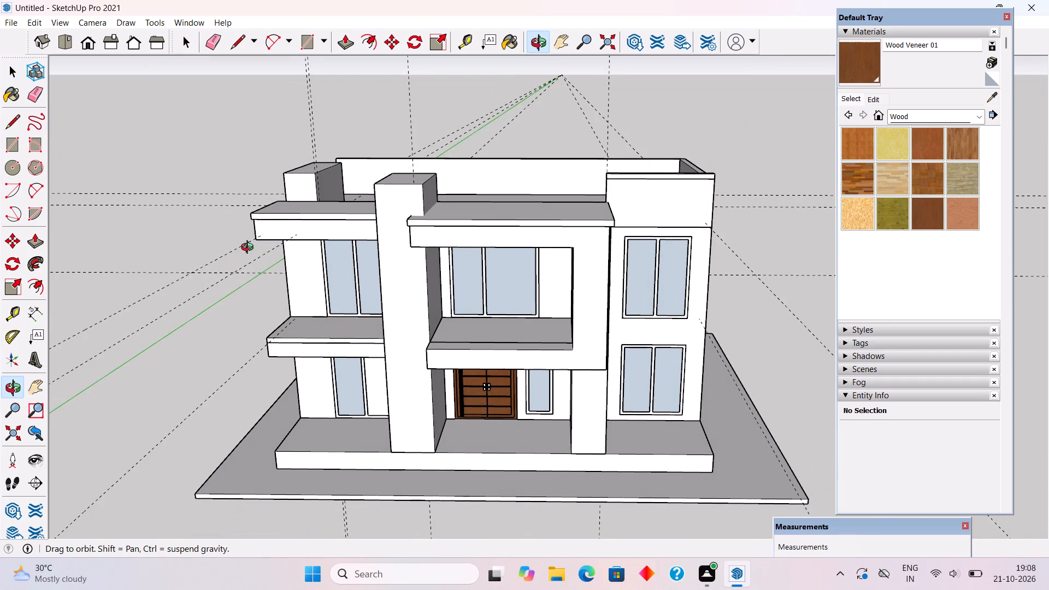
middle_drag(250, 249, 691, 480)
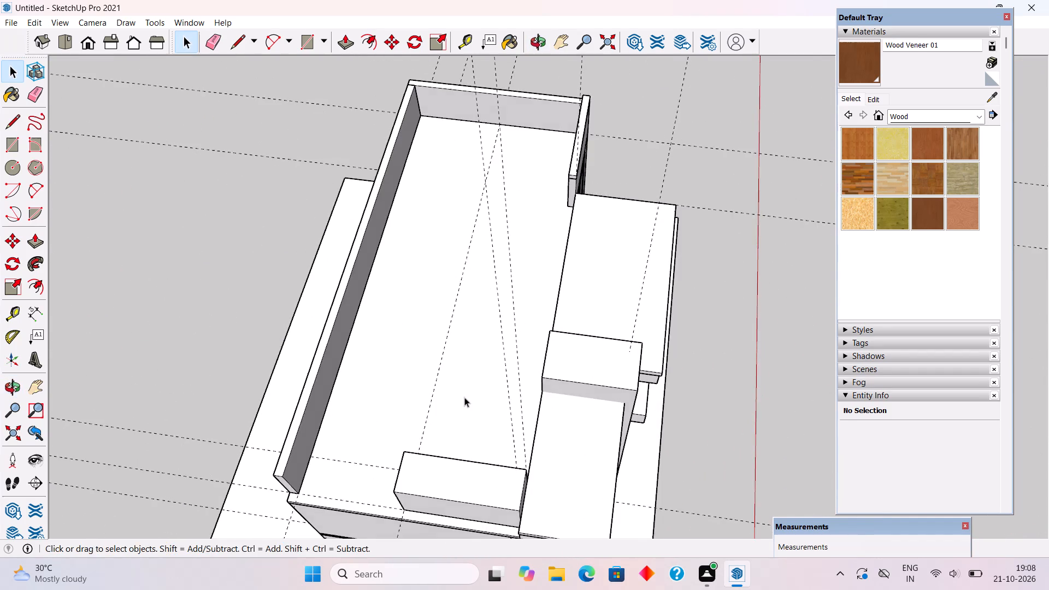
middle_drag(469, 395, 652, 368)
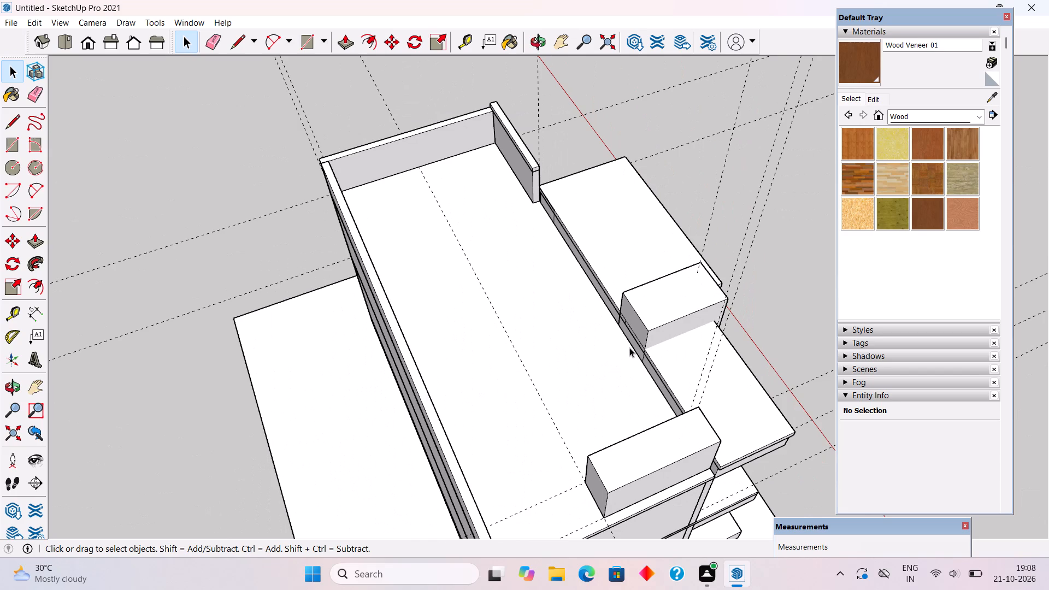
middle_drag(616, 334, 183, 140)
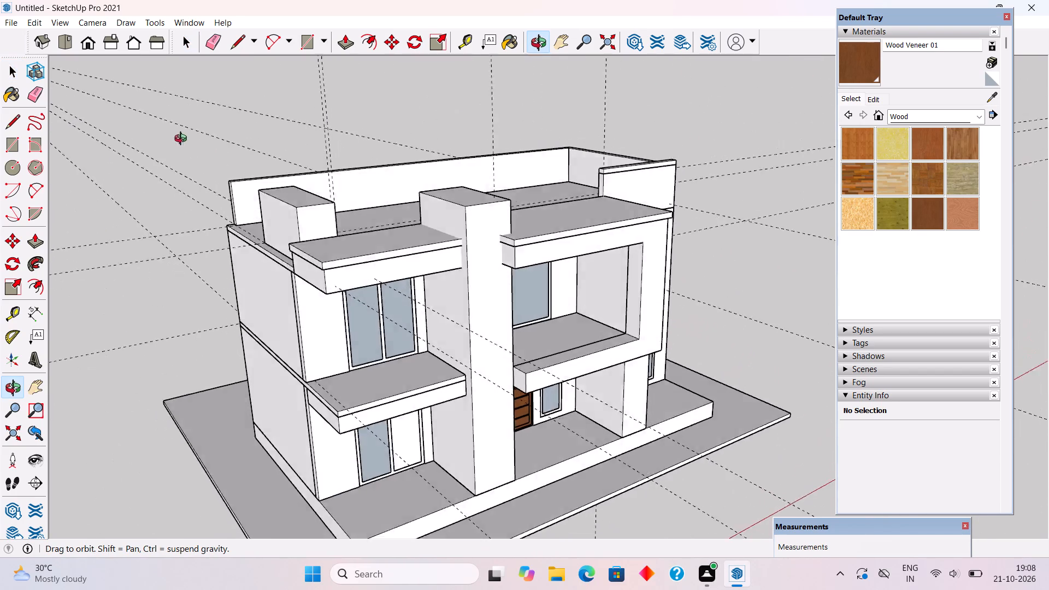
middle_drag(183, 140, 169, 151)
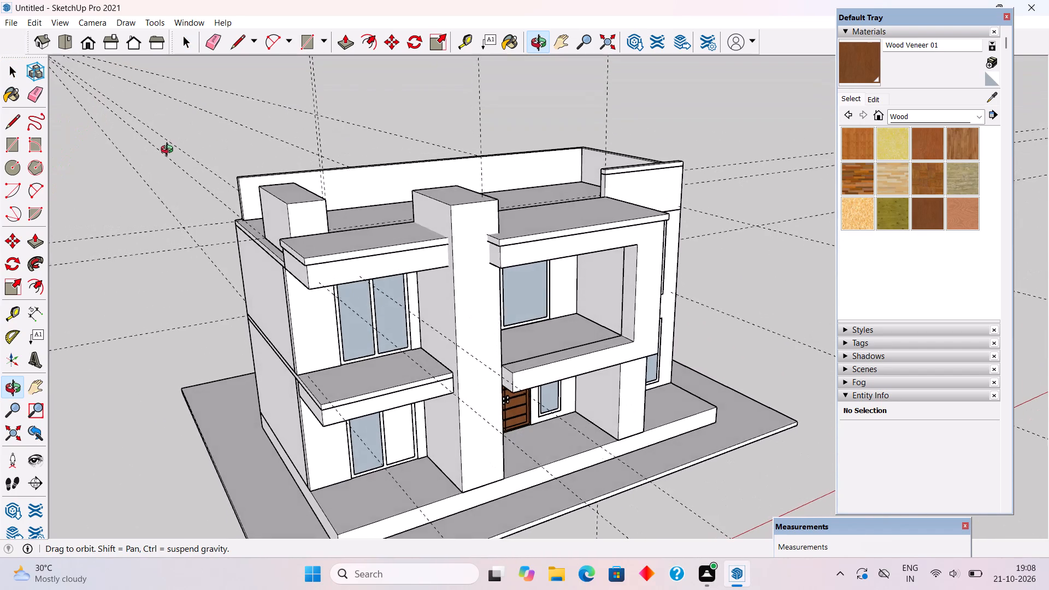
Place a vertical guide along the middle of the extended column's roof-facing side.
middle_drag(169, 151, 640, 334)
scroll(667, 293, up, 5)
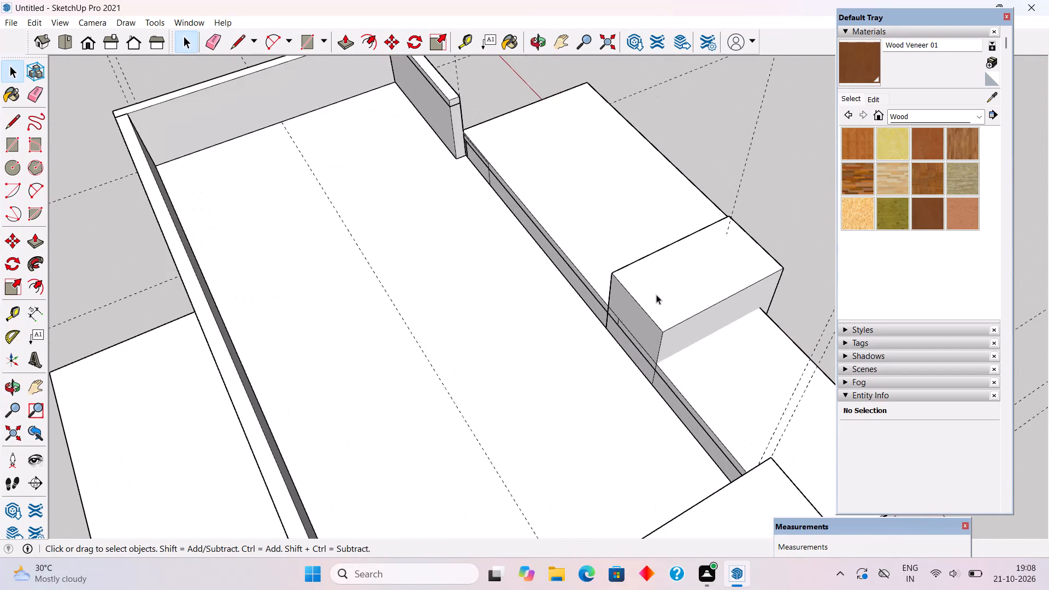
scroll(638, 314, up, 1)
key(t)
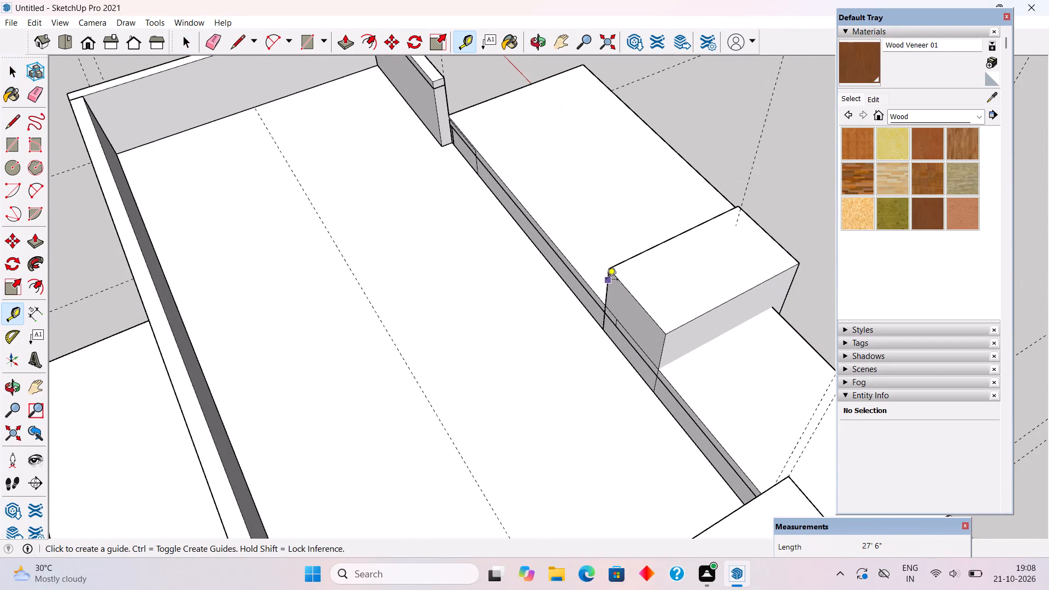
click(606, 280)
click(631, 299)
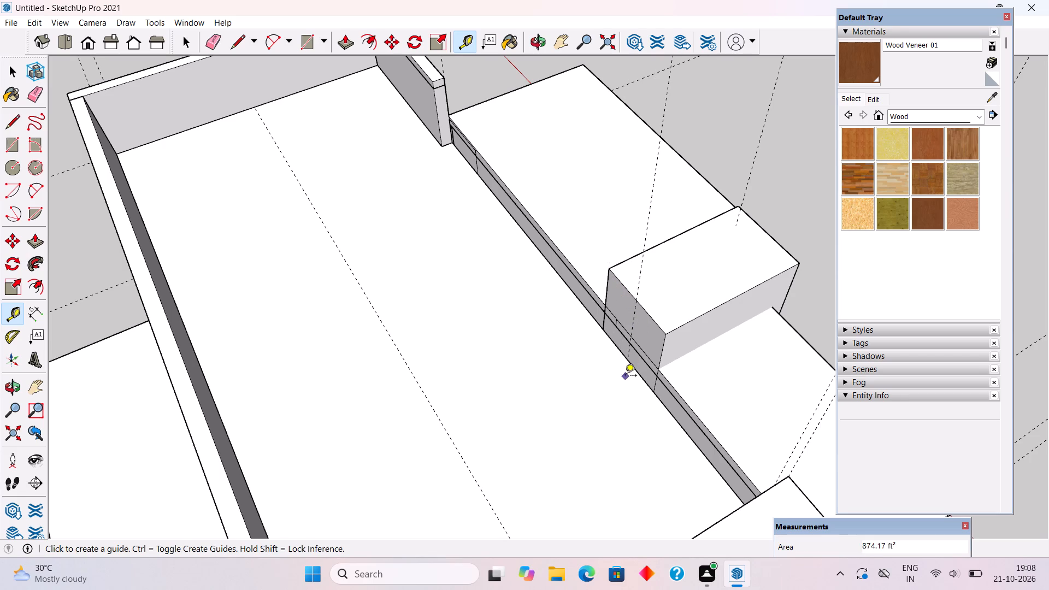
Place a guide across the main roof 30' from the far parapet's base, meeting the column's centre guide.
click(299, 91)
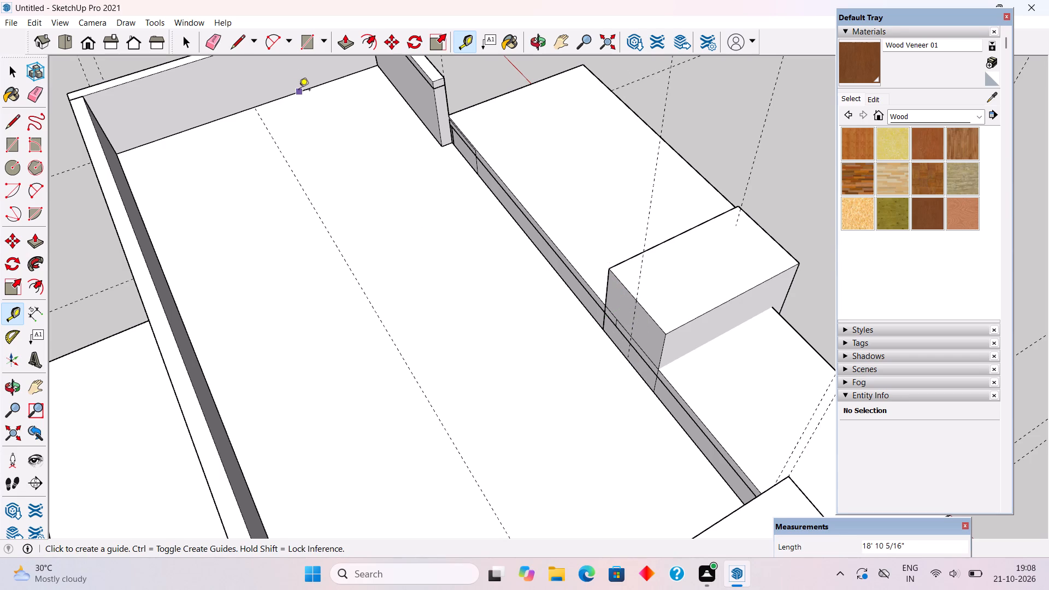
scroll(625, 365, up, 3)
click(625, 365)
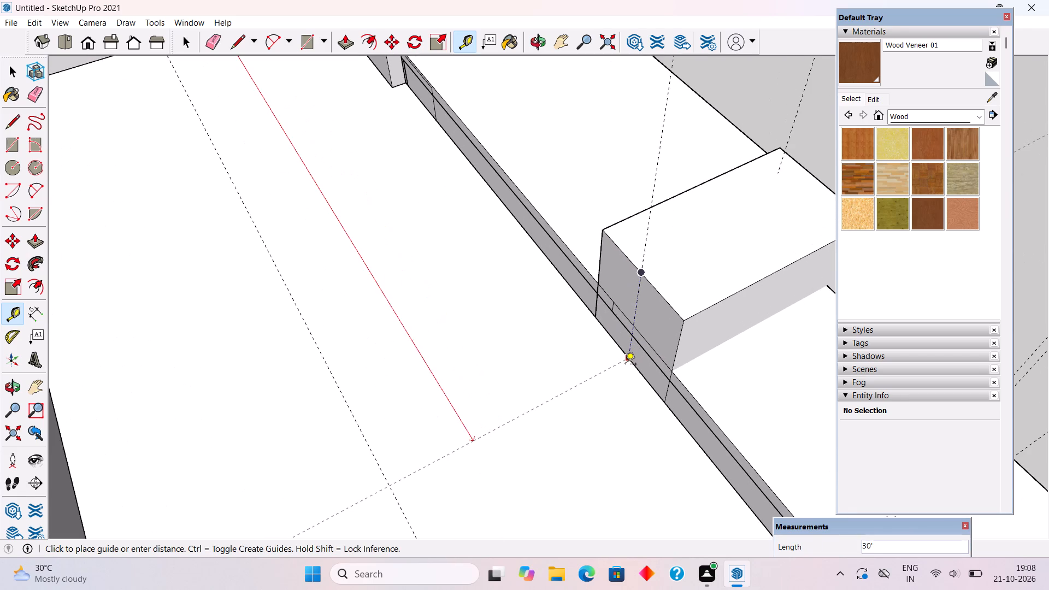
Place a guide on the main roof 9" in from the edge alongside the projecting slab and column.
click(571, 292)
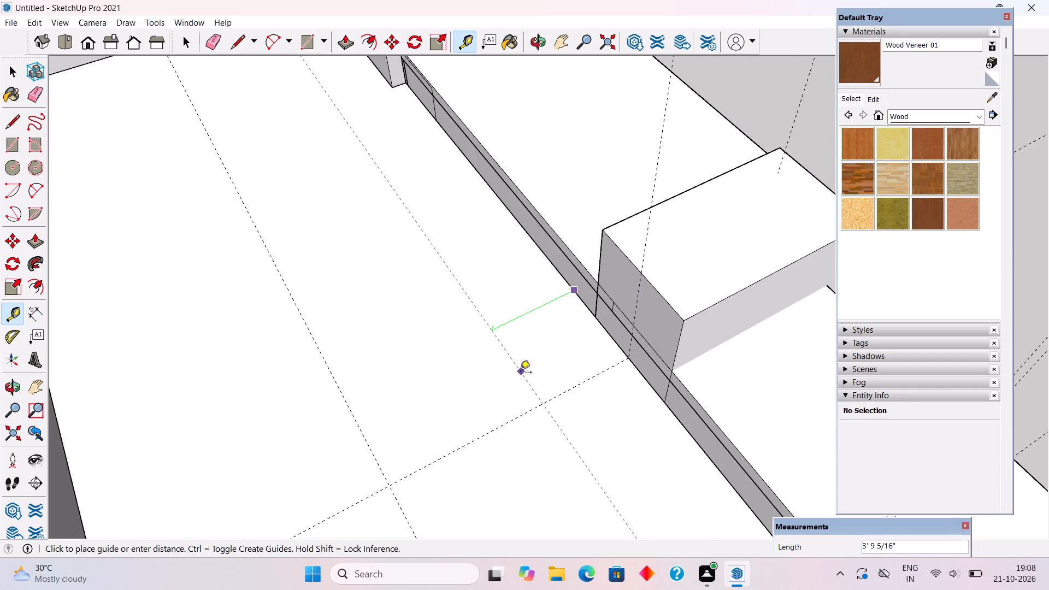
text(9")
key(Return)
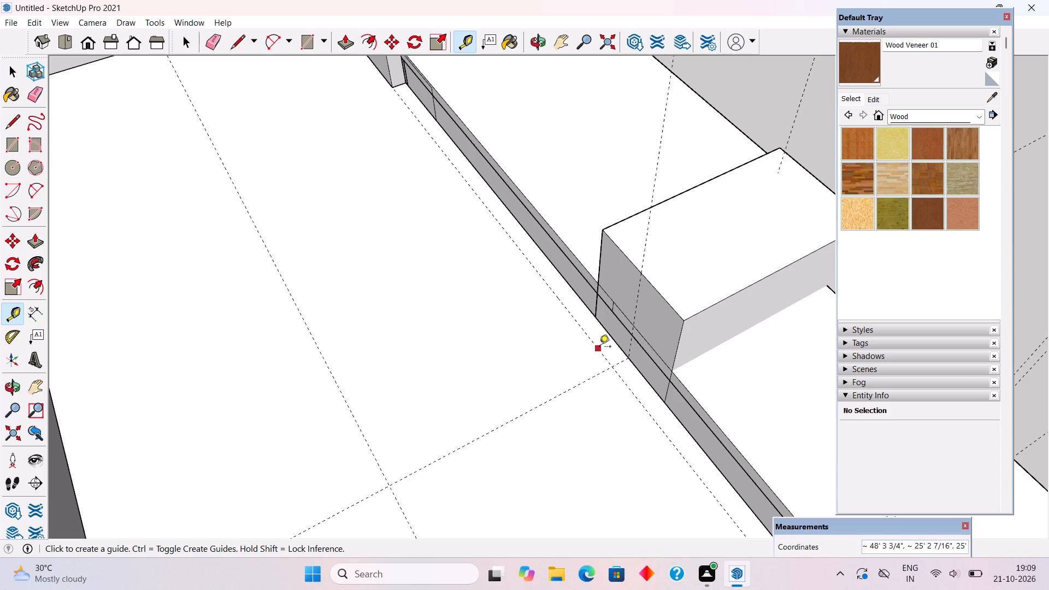
scroll(595, 346, down, 8)
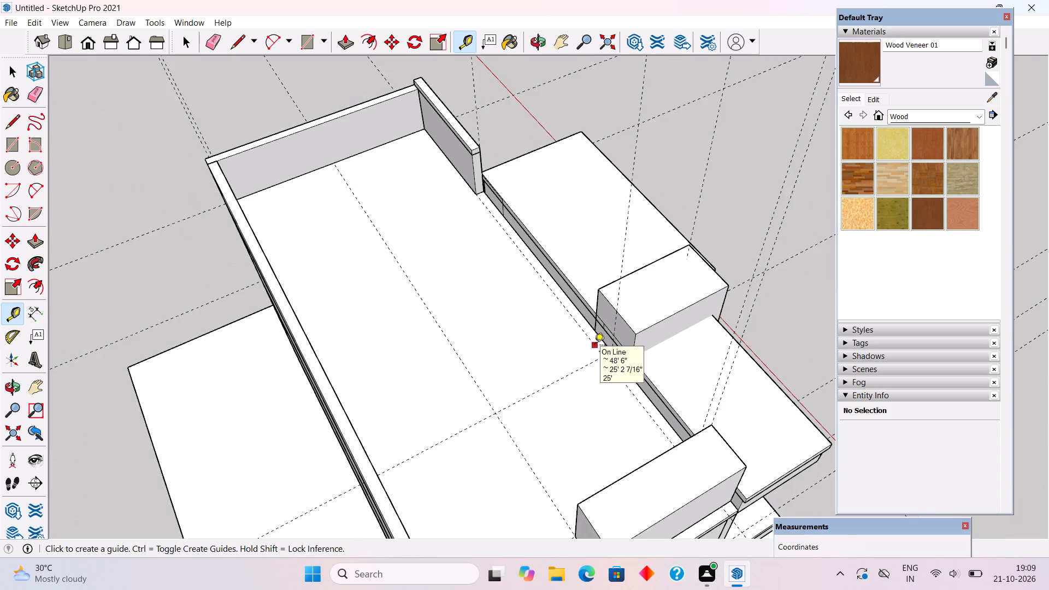
Examine the roof blocks, parapets and front facade from the front, from above and from the end of the house.
scroll(591, 346, down, 6)
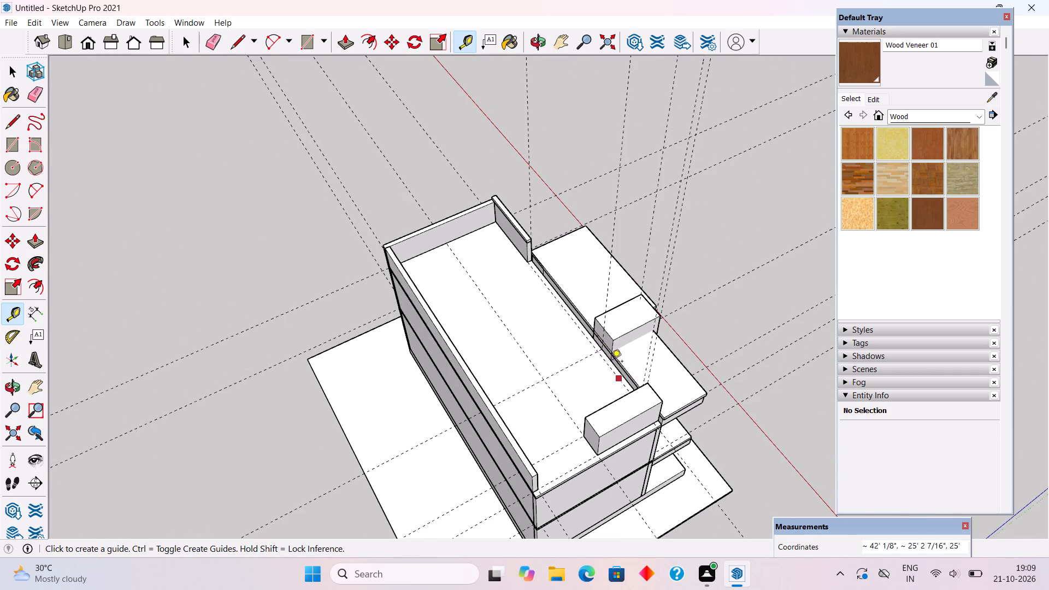
middle_drag(605, 348, 524, 226)
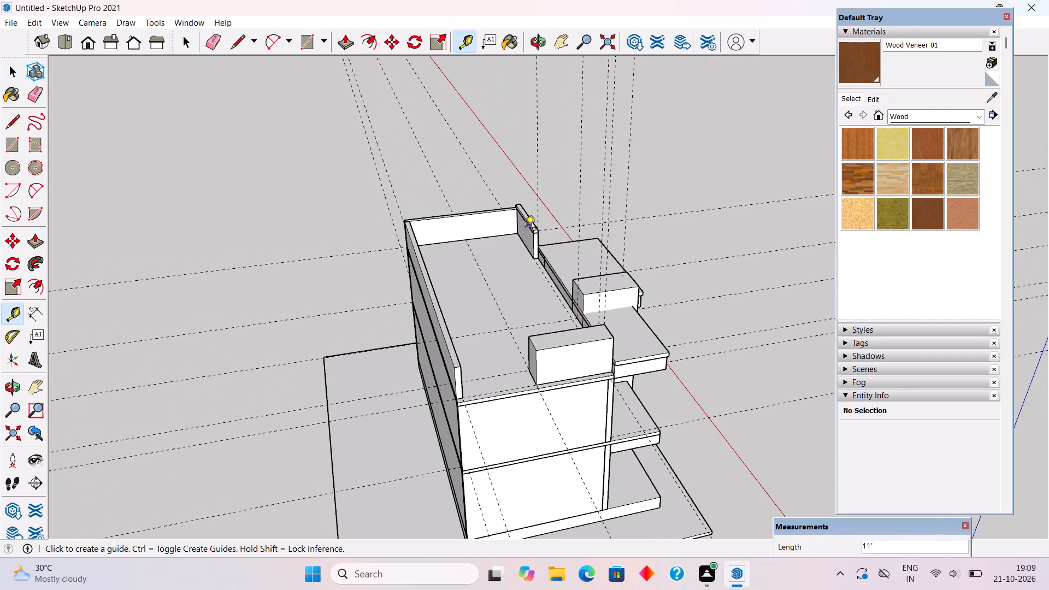
key(space)
scroll(526, 229, down, 5)
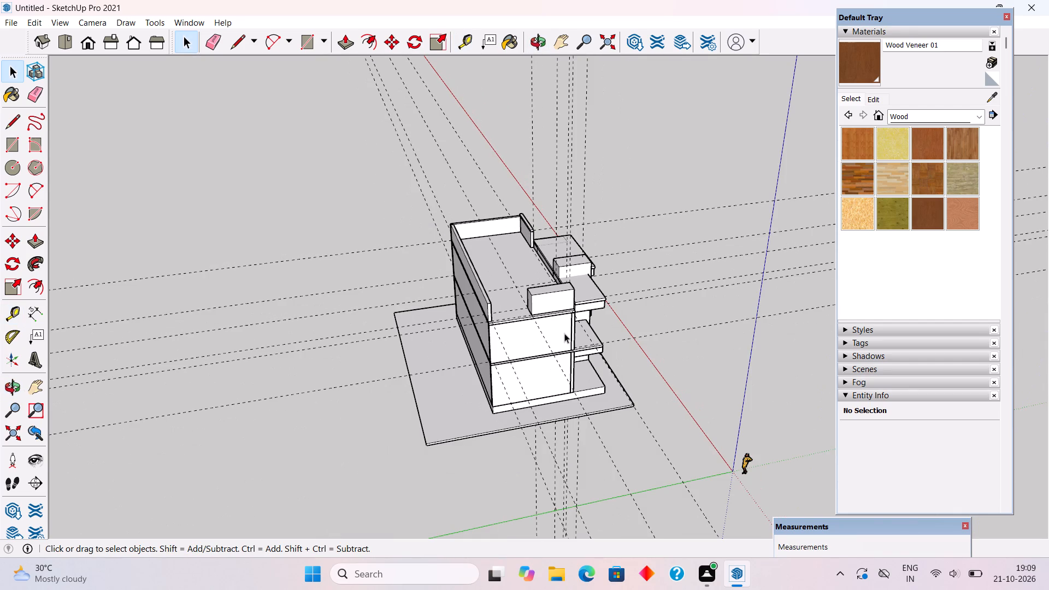
middle_drag(606, 345, 311, 181)
scroll(551, 340, up, 4)
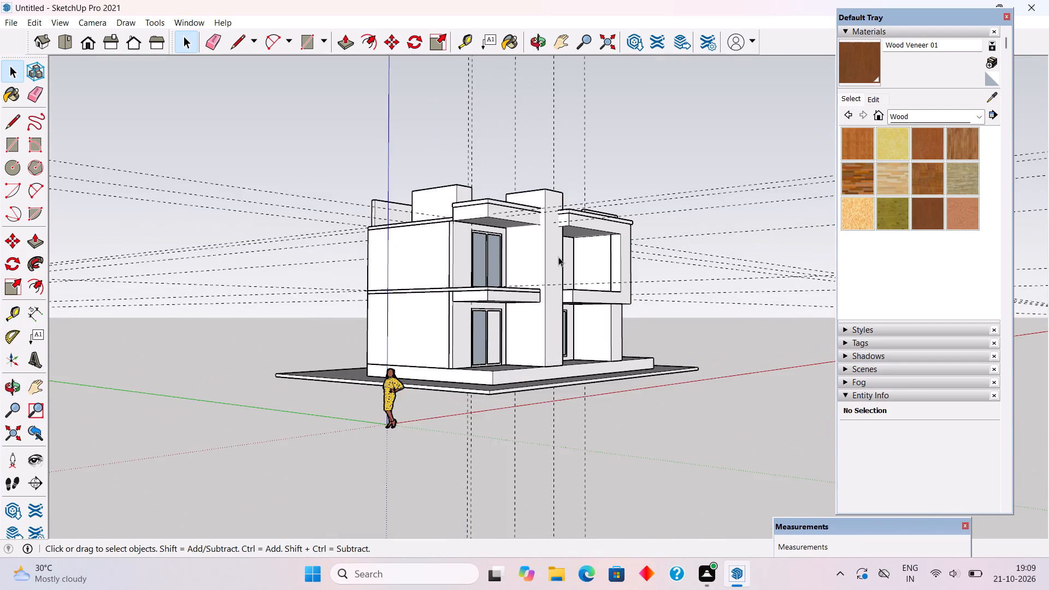
scroll(558, 257, up, 2)
middle_drag(561, 224, 813, 384)
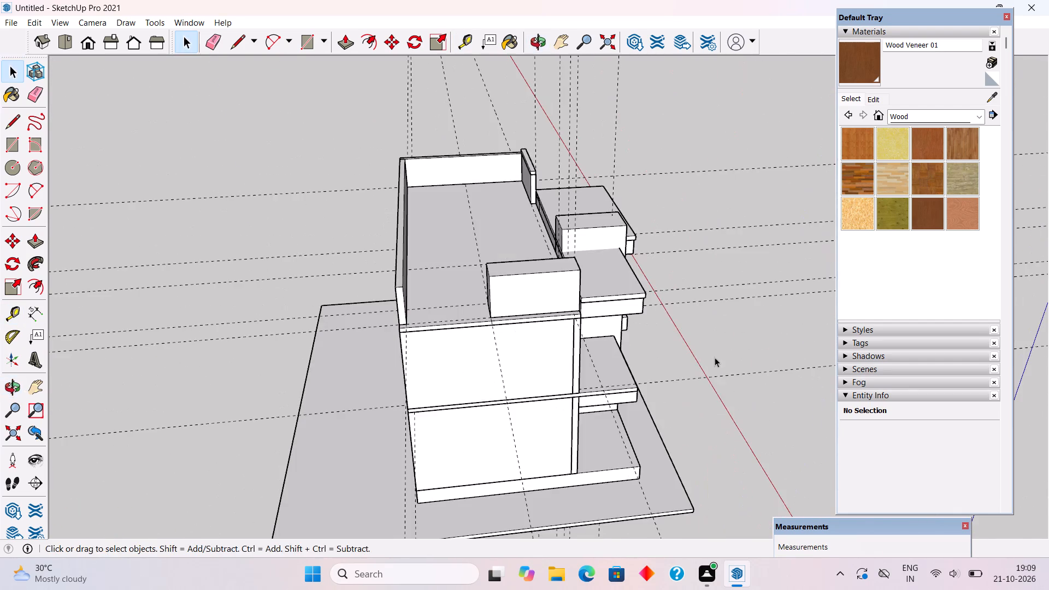
middle_drag(468, 323, 637, 305)
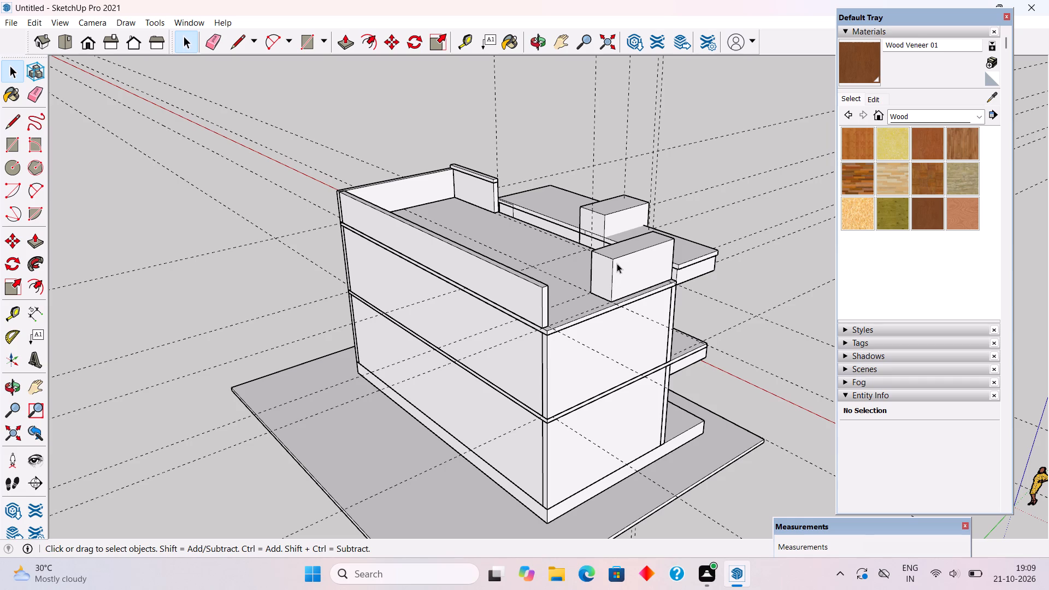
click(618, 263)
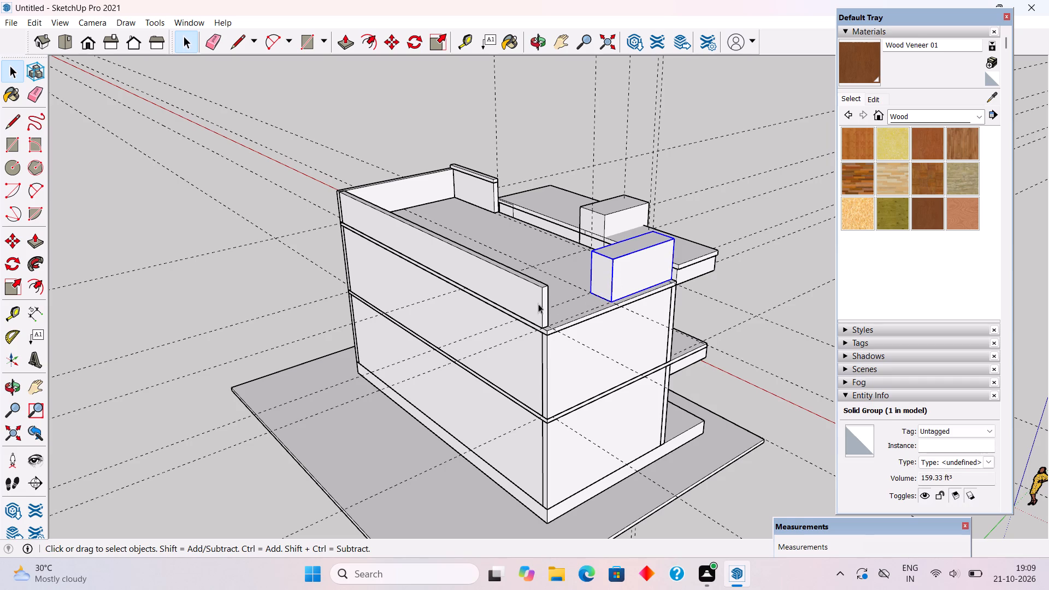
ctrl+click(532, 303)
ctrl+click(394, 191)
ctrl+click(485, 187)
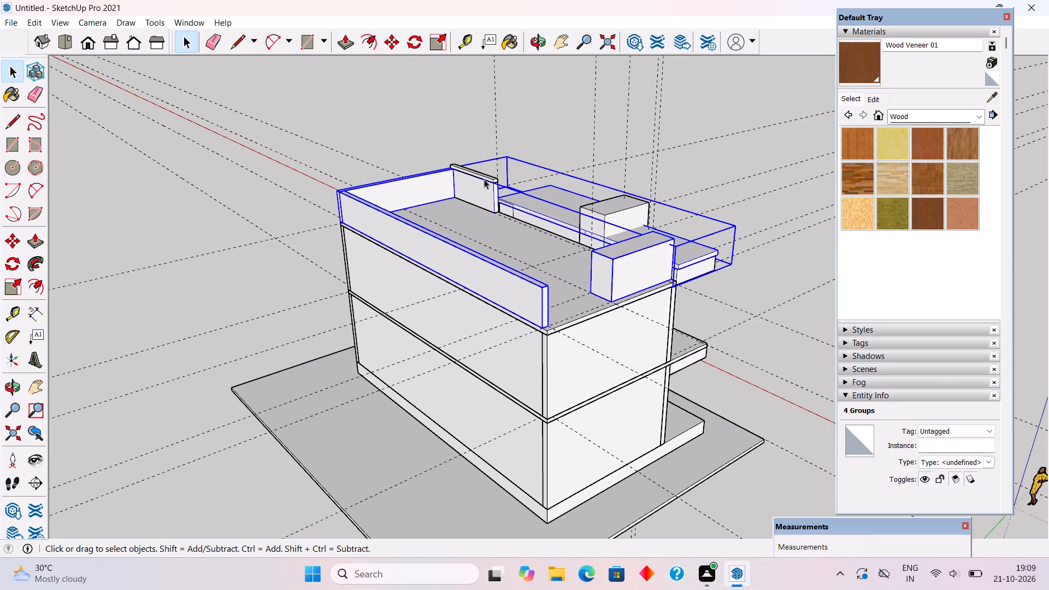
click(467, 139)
Delete the rectangular block standing on the main roof at the open end beside the projecting slab.
scroll(613, 303, up, 4)
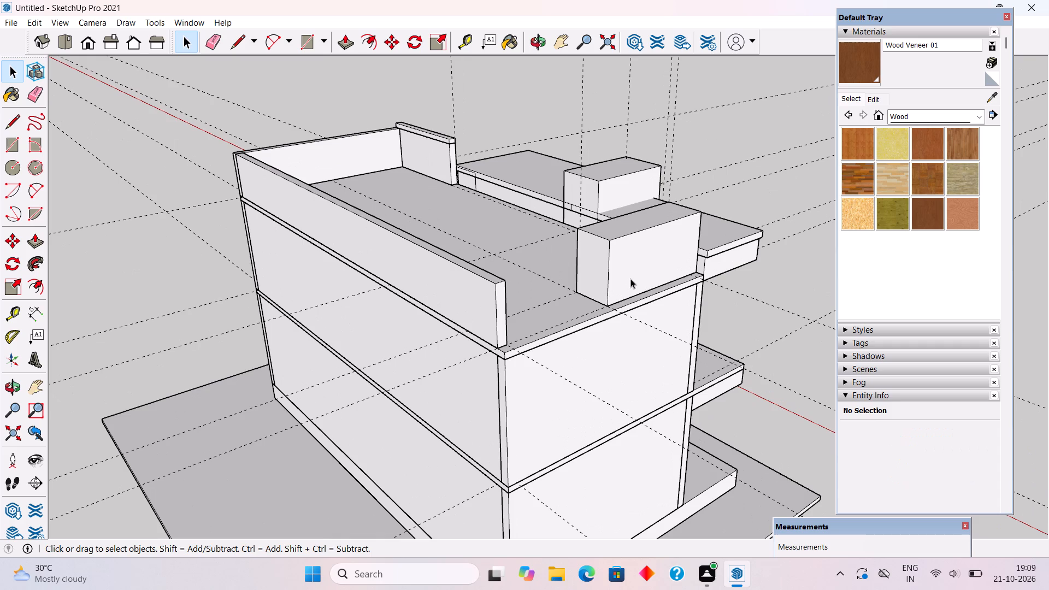
click(630, 279)
right_click(630, 279)
click(702, 174)
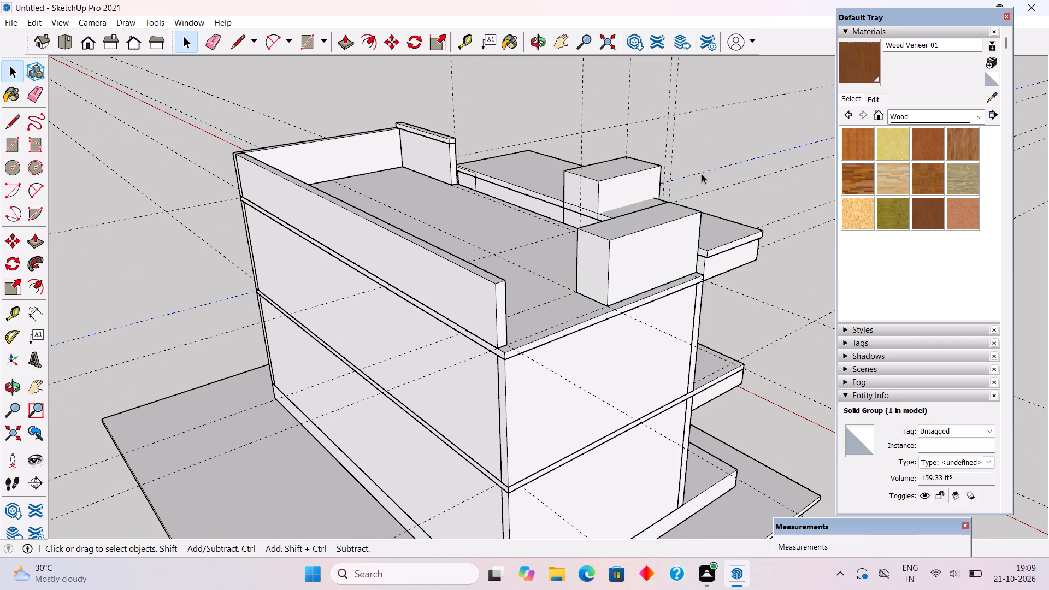
middle_drag(612, 238, 340, 274)
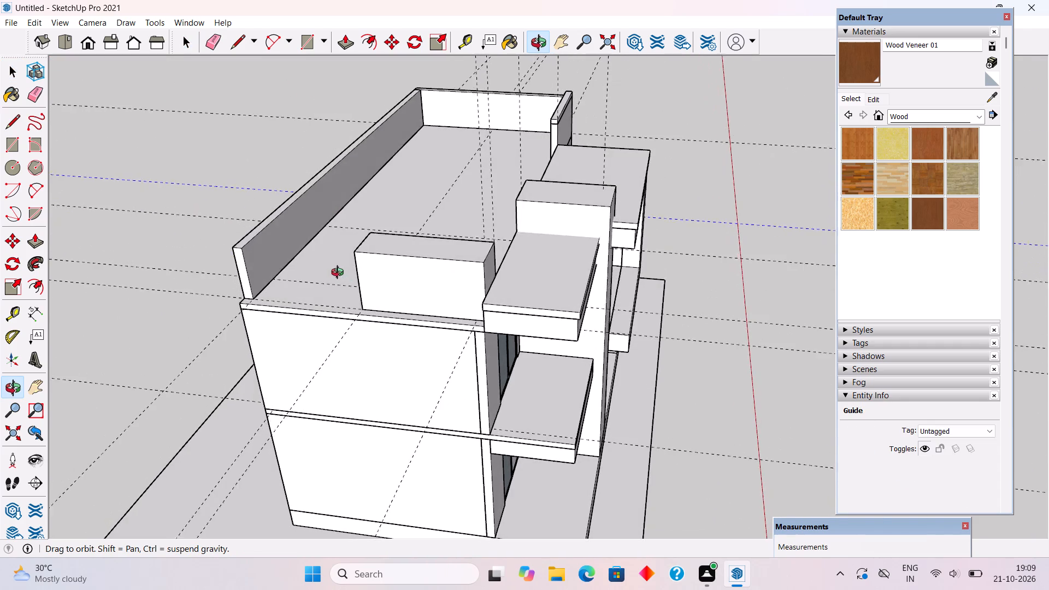
middle_drag(340, 274, 295, 193)
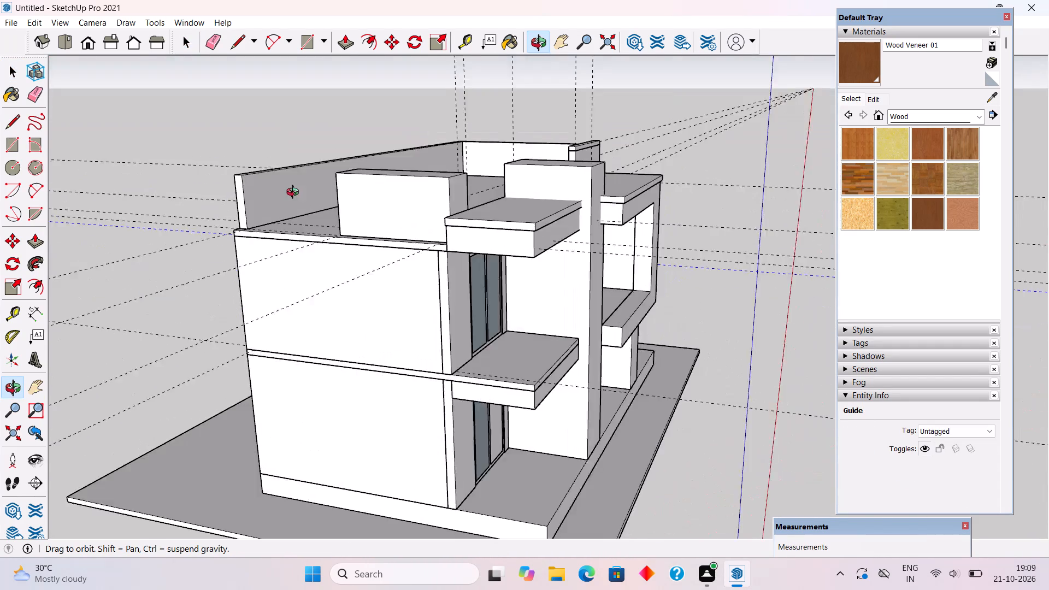
middle_drag(295, 193, 347, 297)
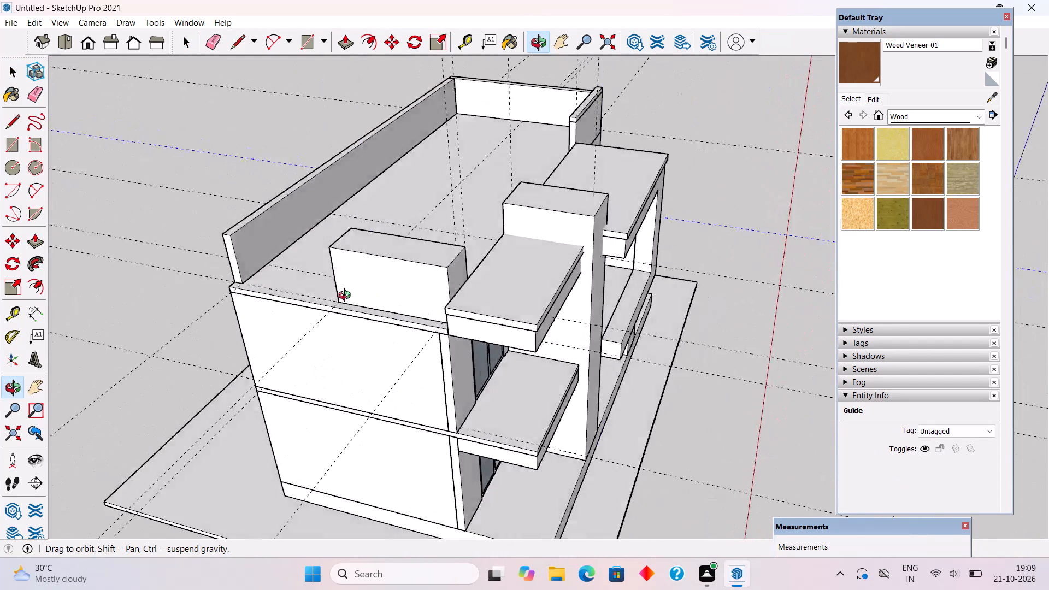
middle_drag(347, 297, 569, 314)
click(608, 324)
right_click(607, 324)
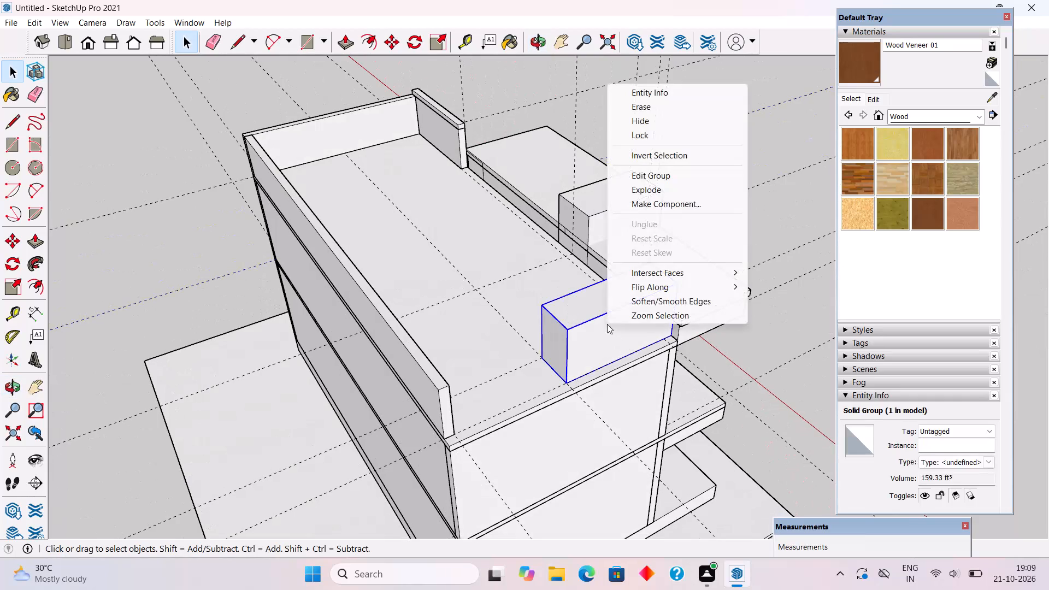
click(600, 331)
key(Delete)
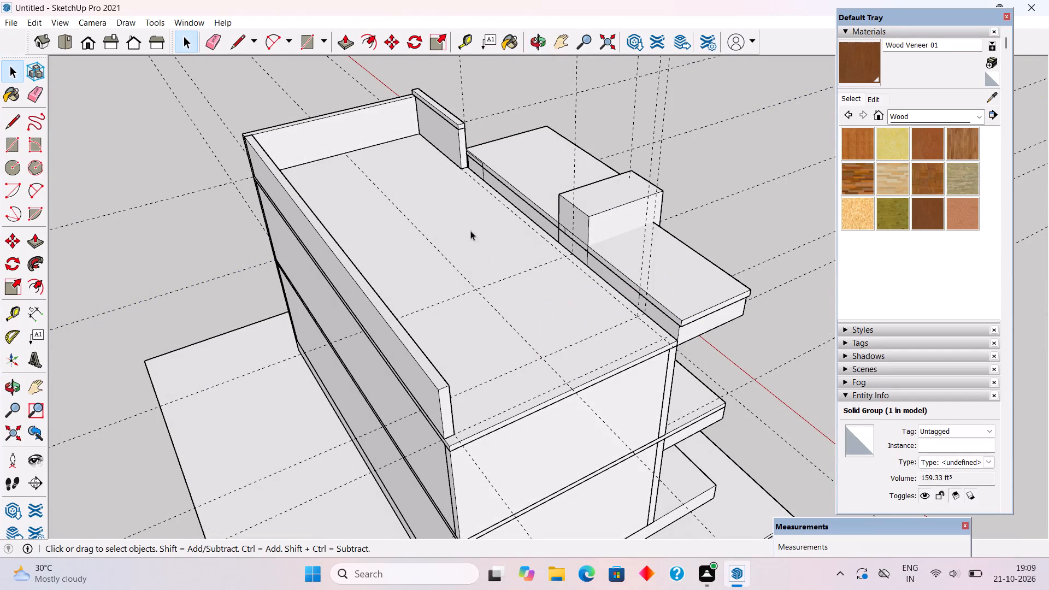
Explode the group containing the short front parapet and the top of the projecting slab.
click(446, 150)
right_click(454, 149)
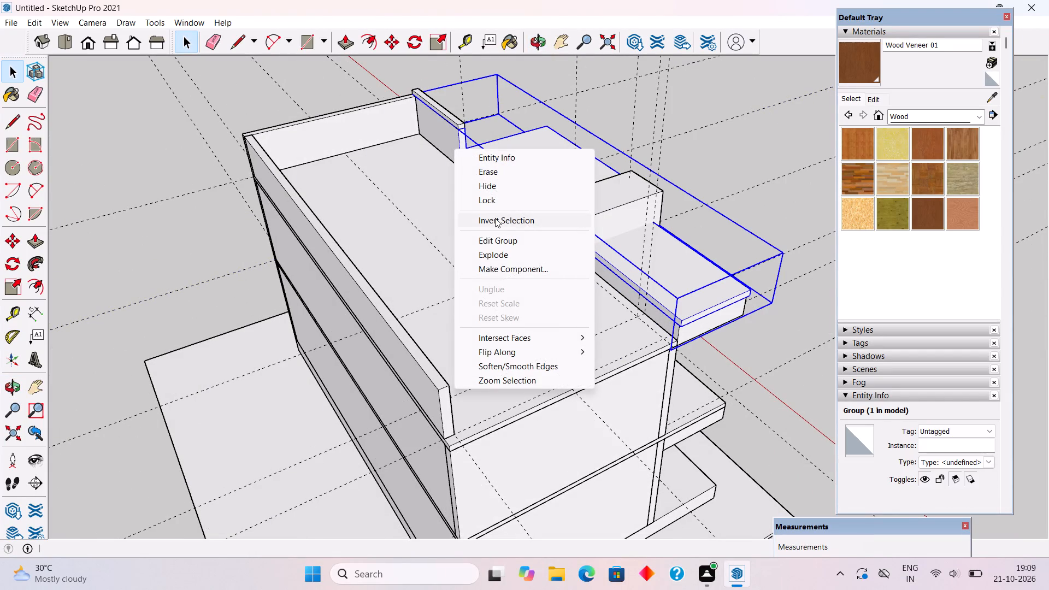
click(505, 258)
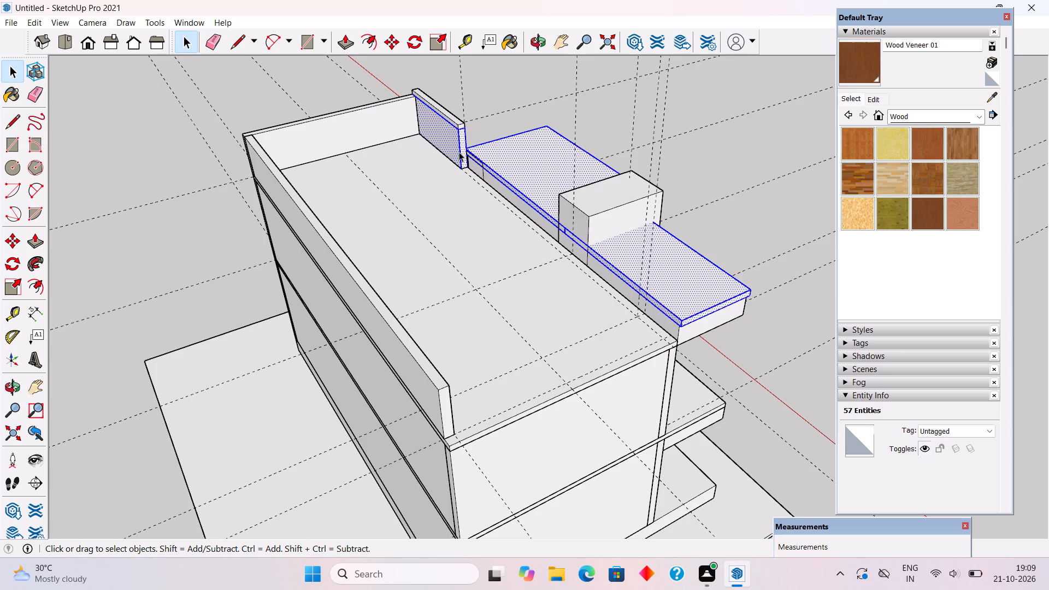
double_click(459, 152)
click(459, 152)
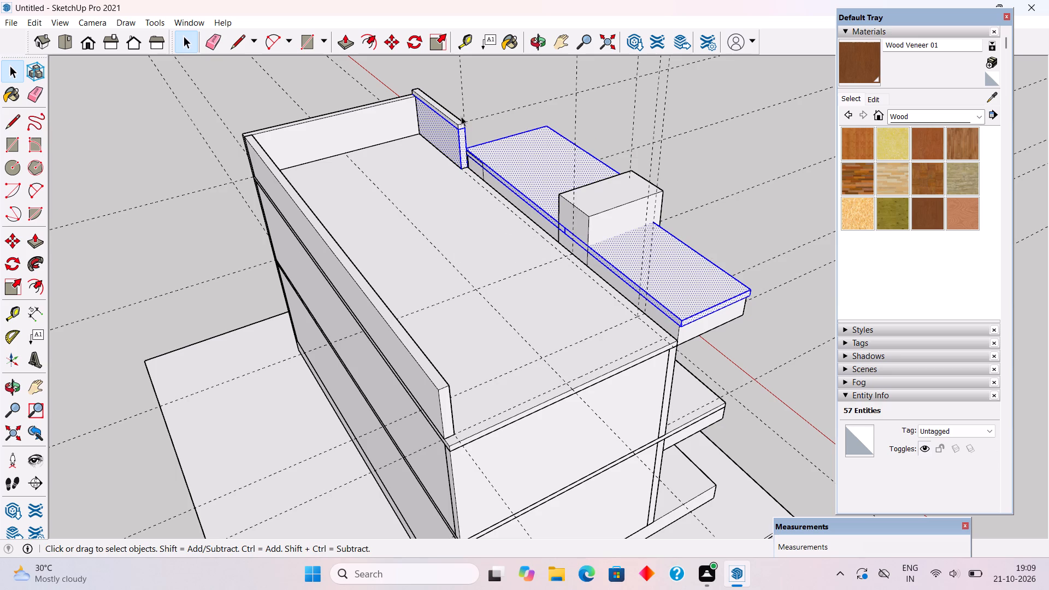
click(461, 116)
Delete the exploded short front parapet's end and outer faces beside the projecting slab.
middle_drag(477, 131, 251, 172)
scroll(633, 120, up, 8)
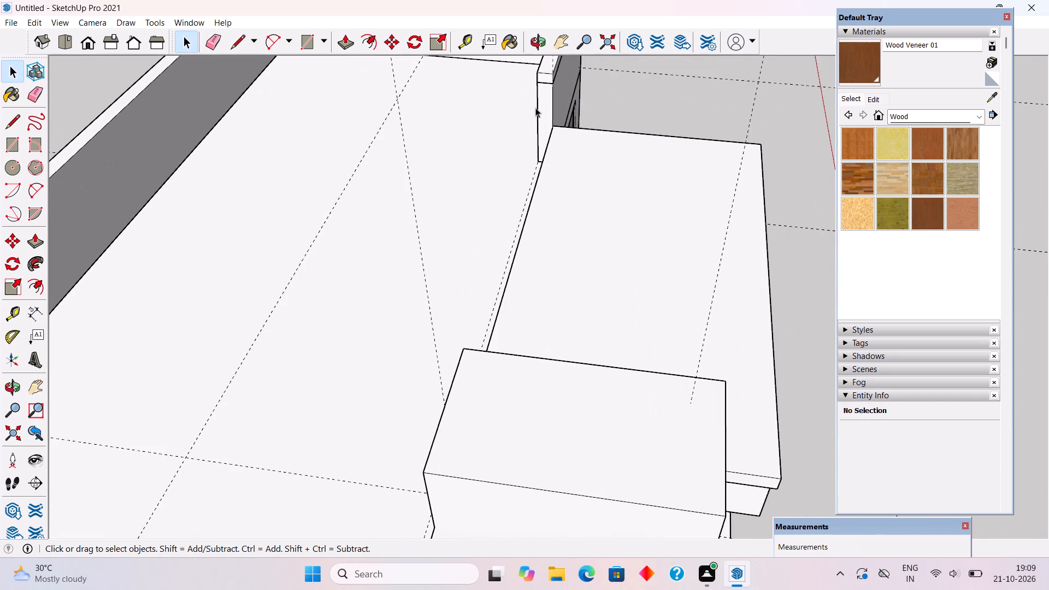
click(537, 108)
key(Delete)
scroll(574, 93, up, 4)
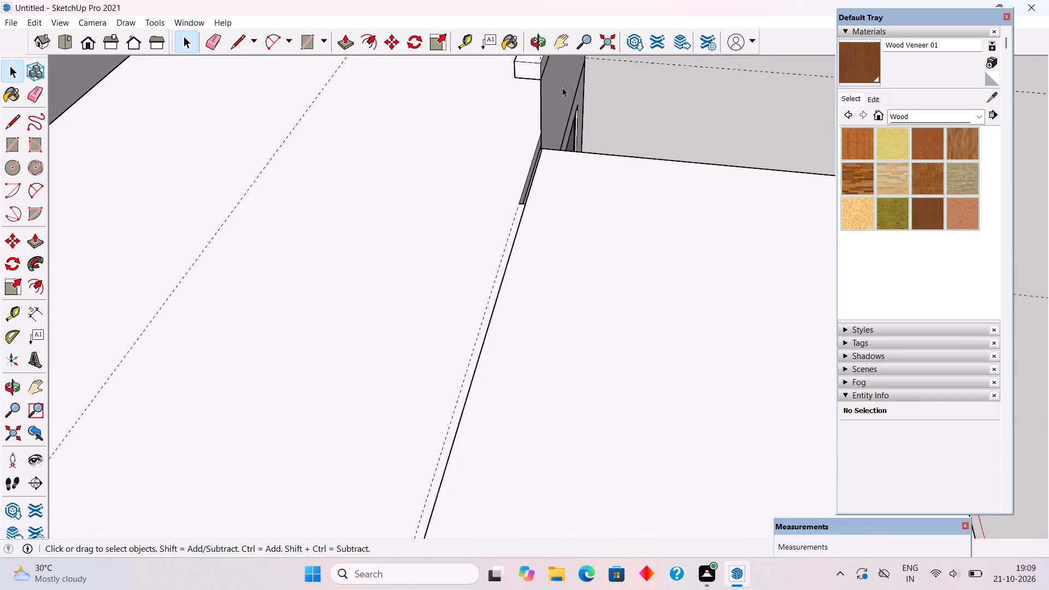
middle_click(559, 116)
click(558, 120)
key(Delete)
Delete the parapet's leftover base face and loose edges along the top of the windowed front wall.
scroll(558, 120, up, 1)
middle_drag(543, 136, 196, 243)
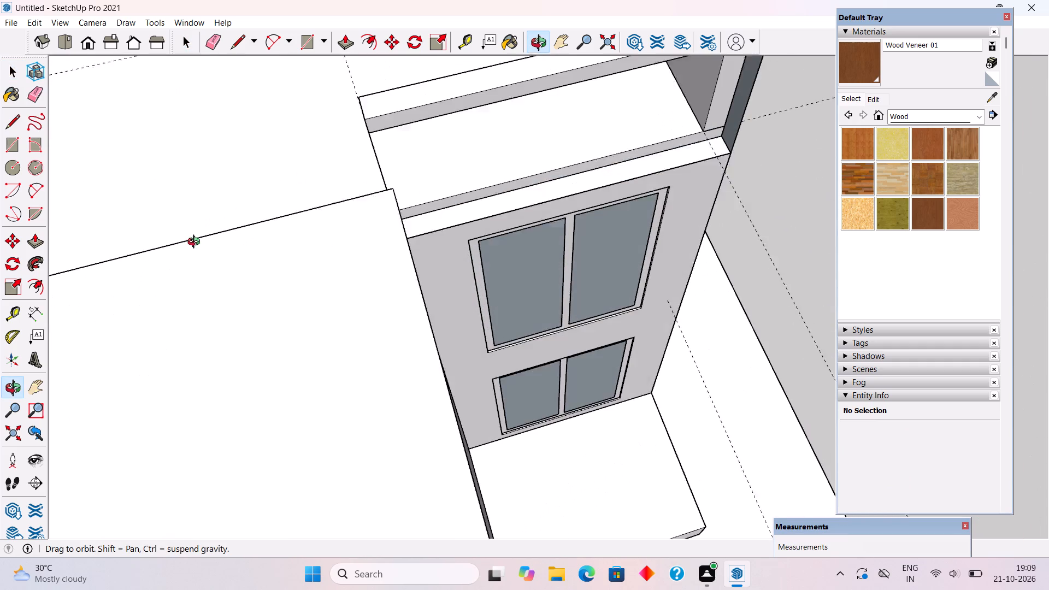
middle_drag(196, 243, 192, 244)
click(483, 215)
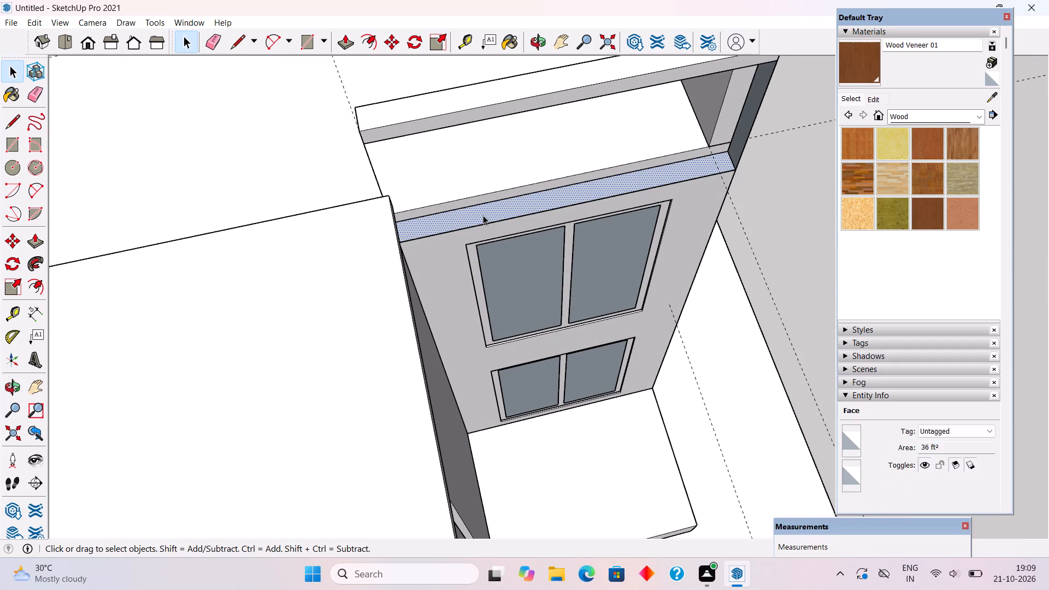
key(Delete)
click(499, 200)
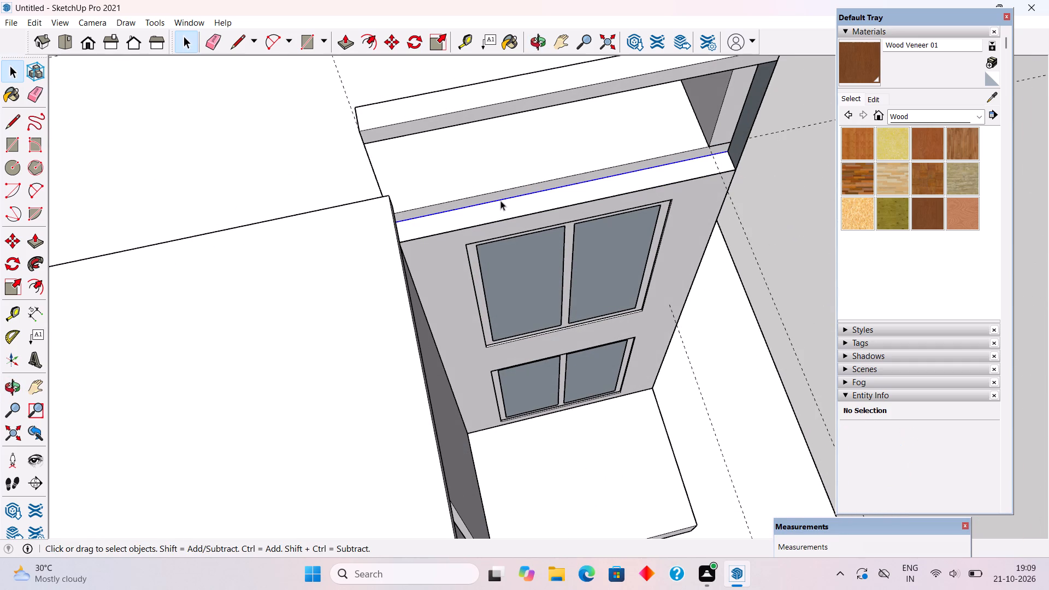
key(Delete)
click(510, 217)
key(Delete)
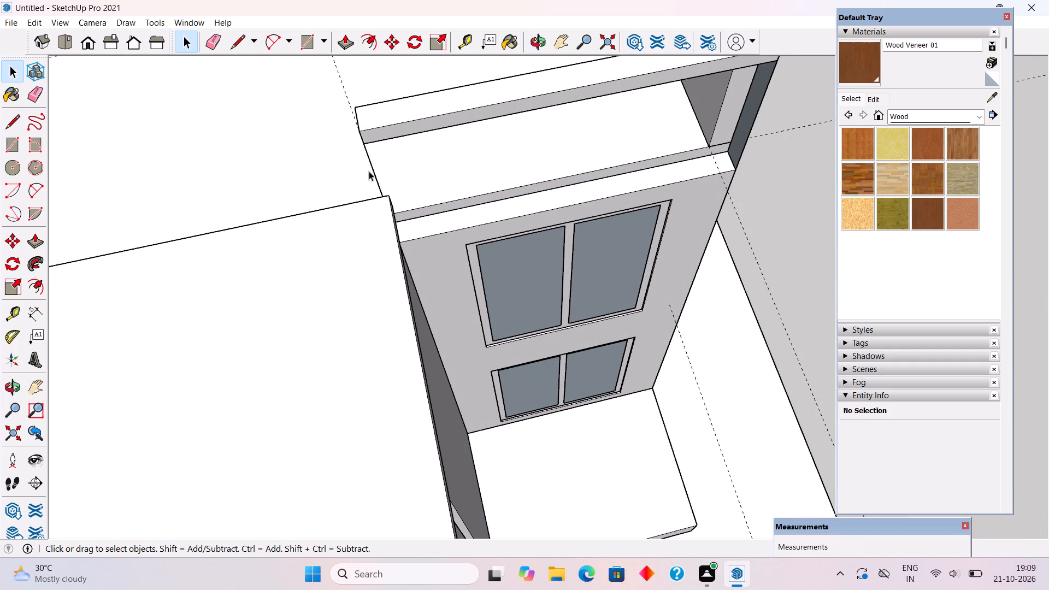
click(371, 170)
key(Delete)
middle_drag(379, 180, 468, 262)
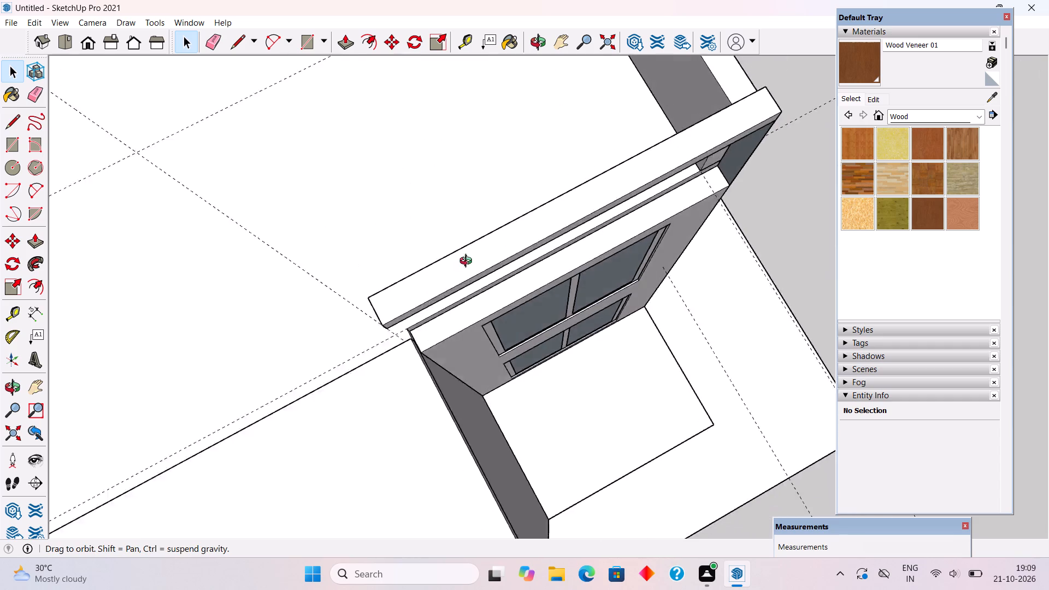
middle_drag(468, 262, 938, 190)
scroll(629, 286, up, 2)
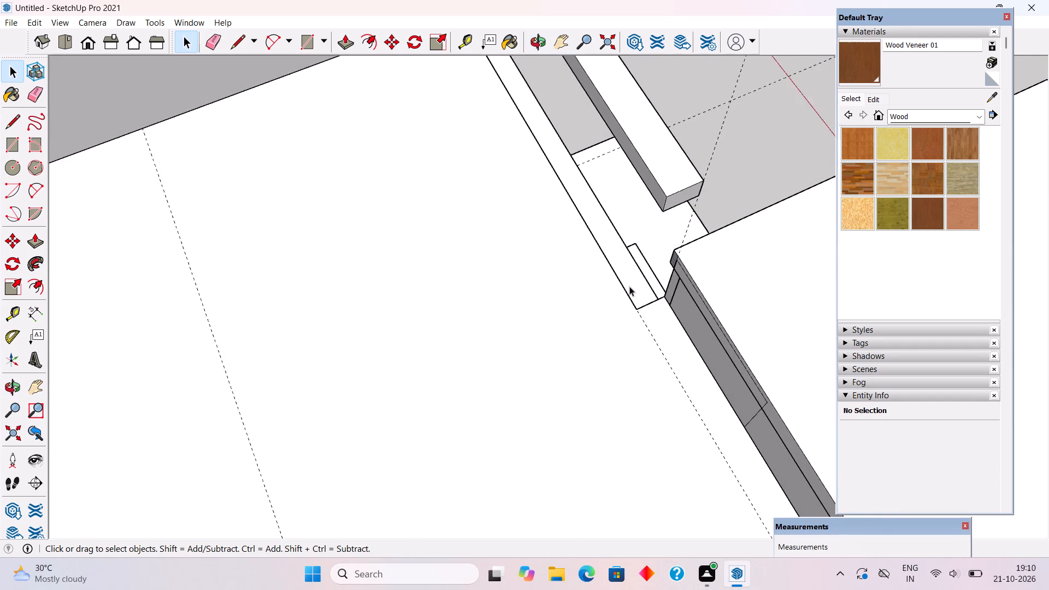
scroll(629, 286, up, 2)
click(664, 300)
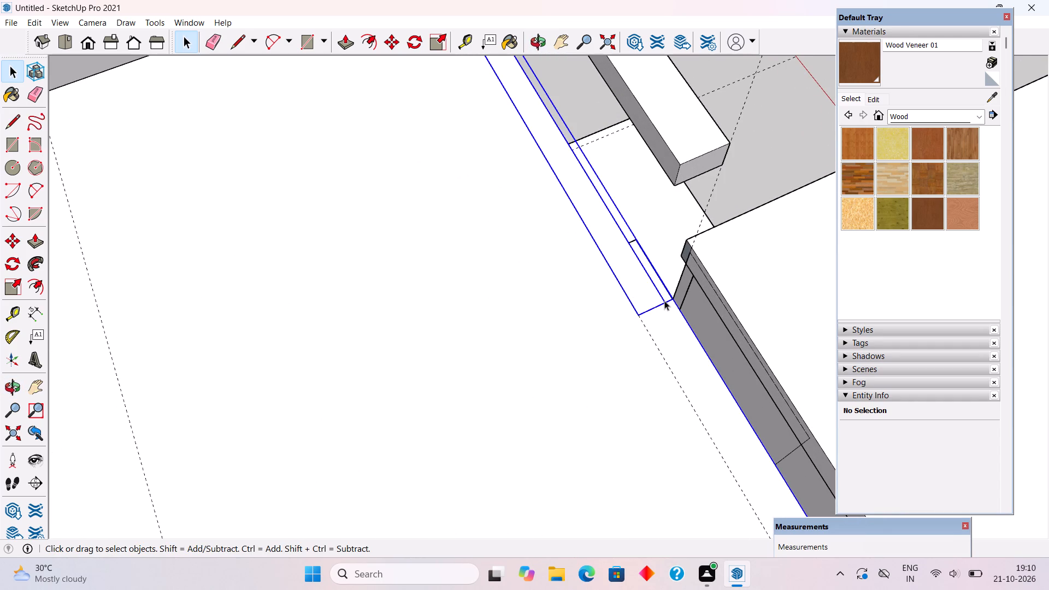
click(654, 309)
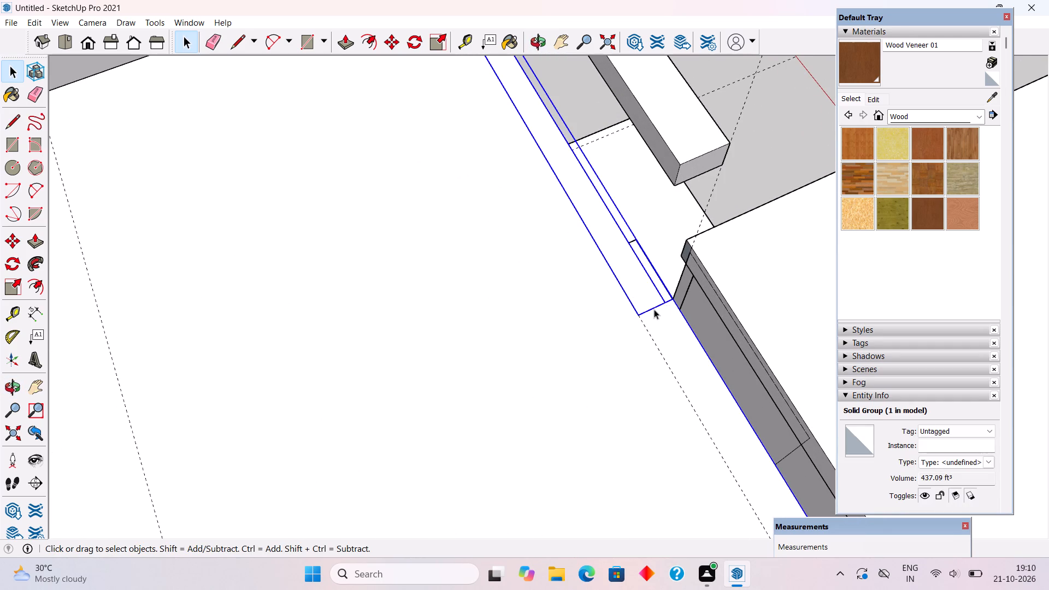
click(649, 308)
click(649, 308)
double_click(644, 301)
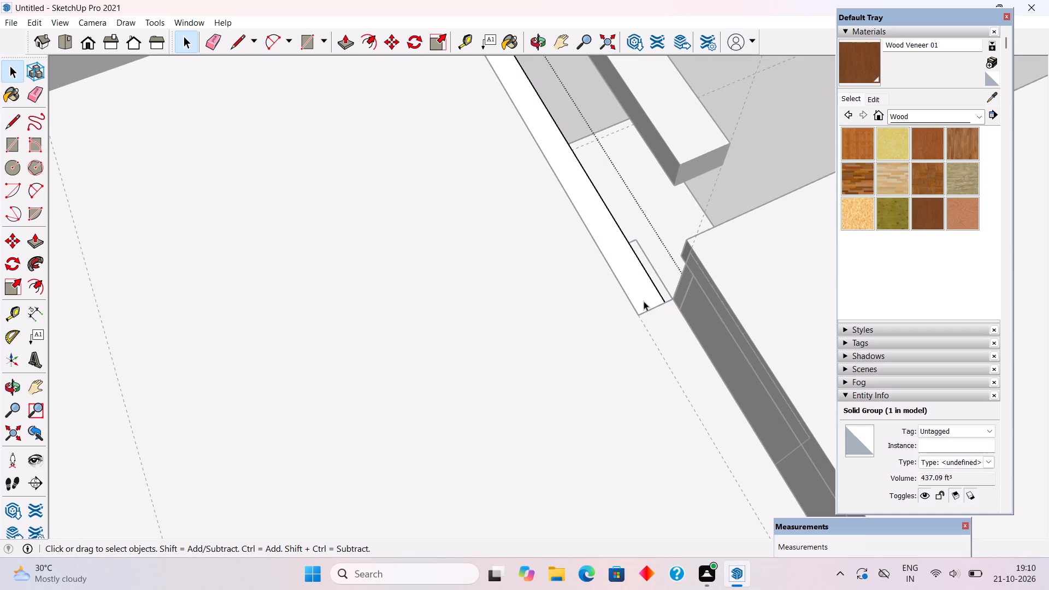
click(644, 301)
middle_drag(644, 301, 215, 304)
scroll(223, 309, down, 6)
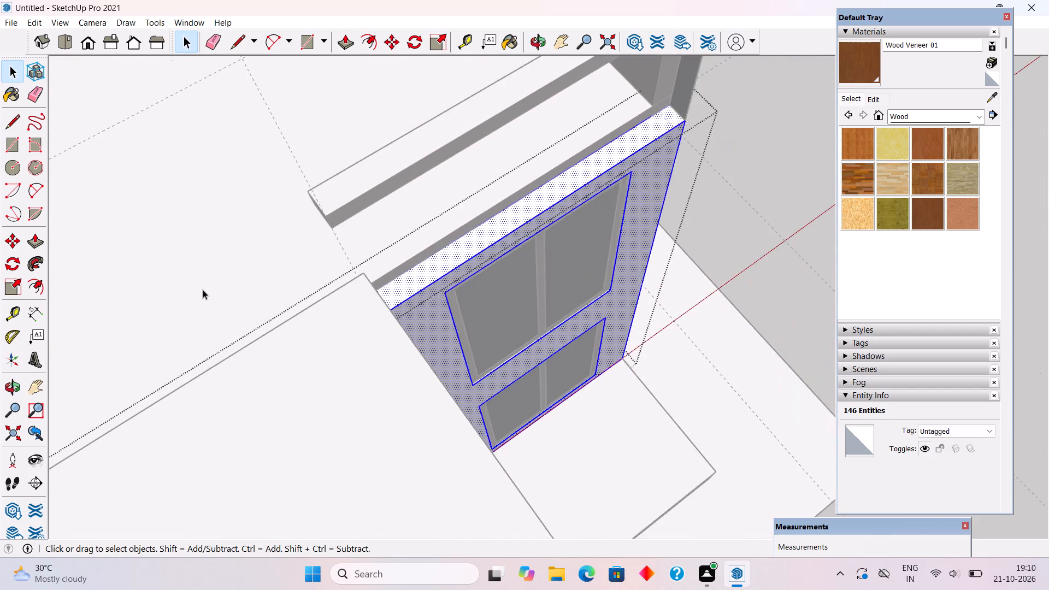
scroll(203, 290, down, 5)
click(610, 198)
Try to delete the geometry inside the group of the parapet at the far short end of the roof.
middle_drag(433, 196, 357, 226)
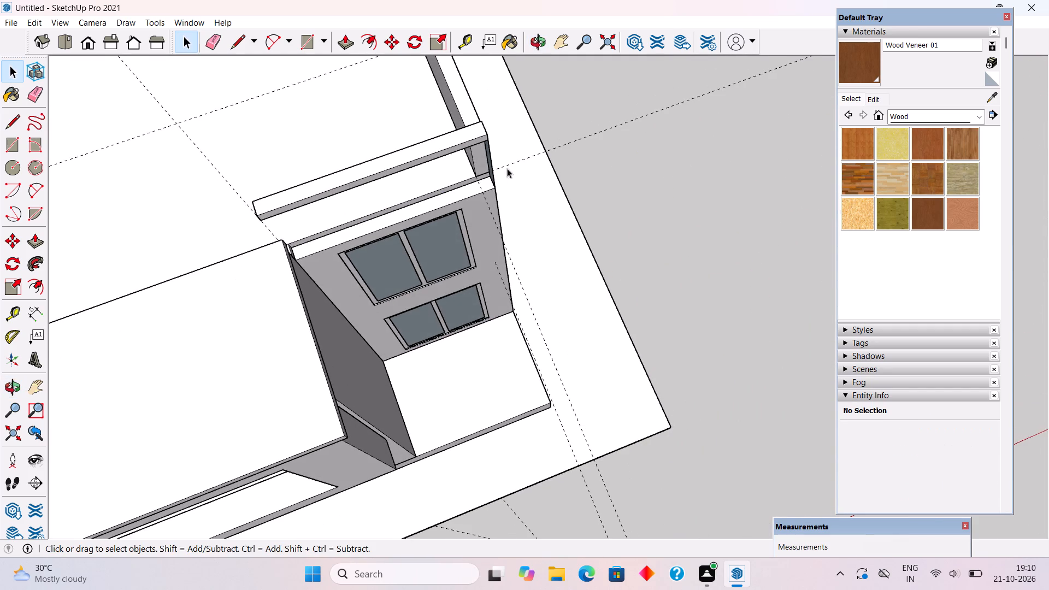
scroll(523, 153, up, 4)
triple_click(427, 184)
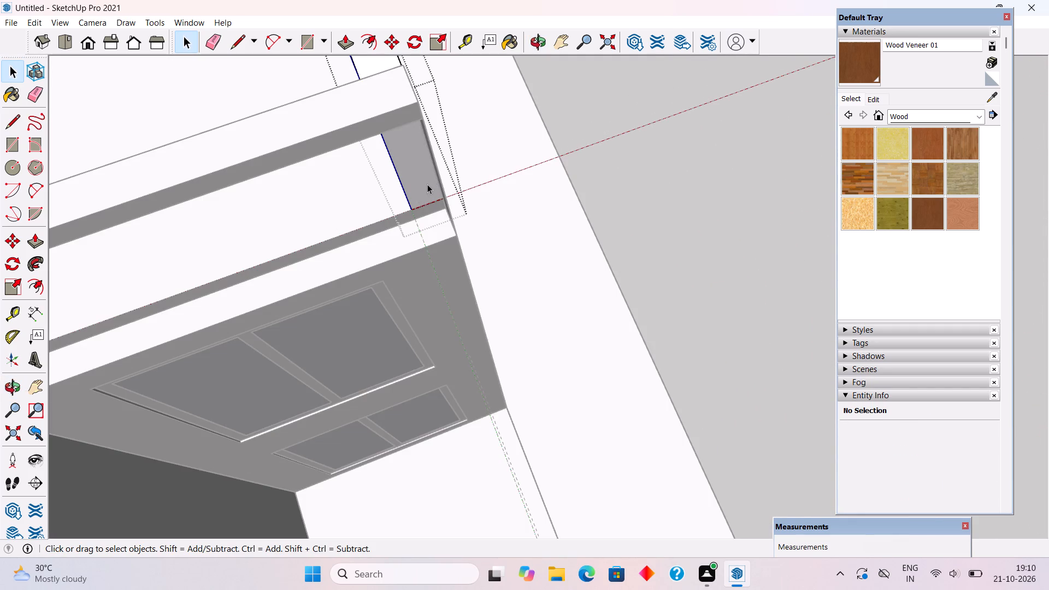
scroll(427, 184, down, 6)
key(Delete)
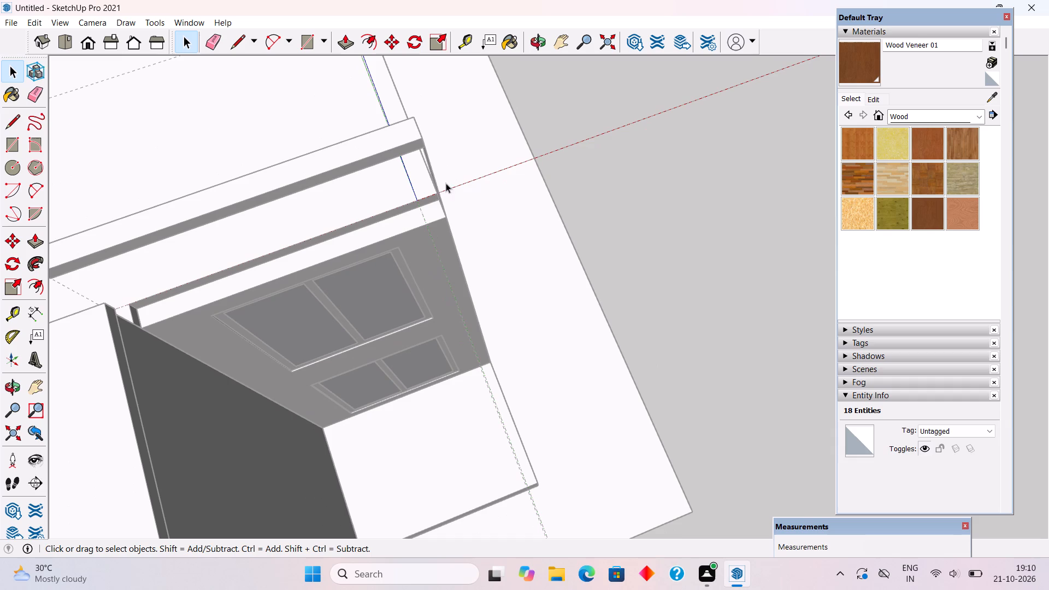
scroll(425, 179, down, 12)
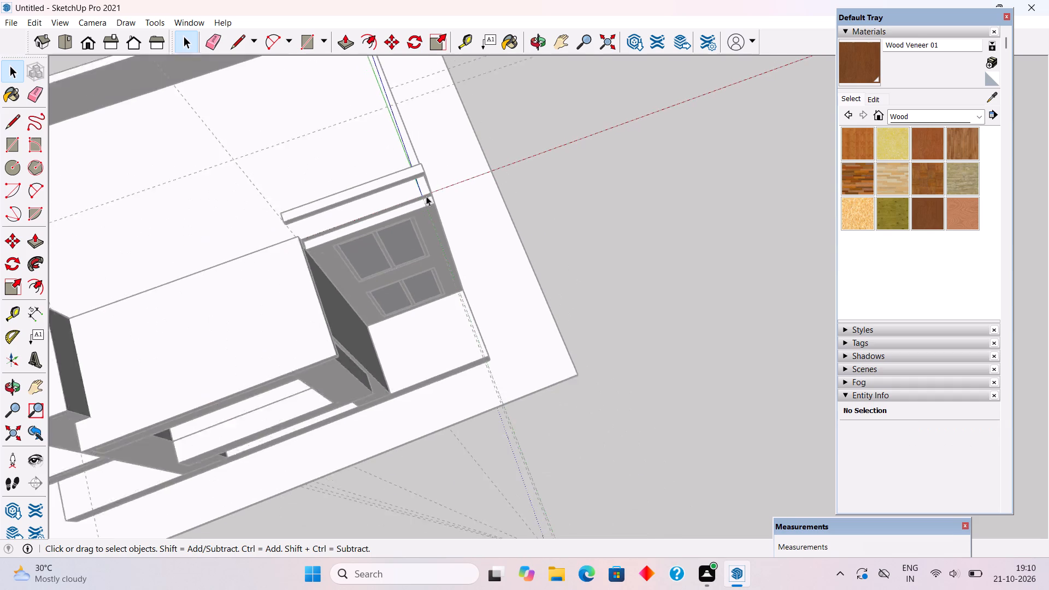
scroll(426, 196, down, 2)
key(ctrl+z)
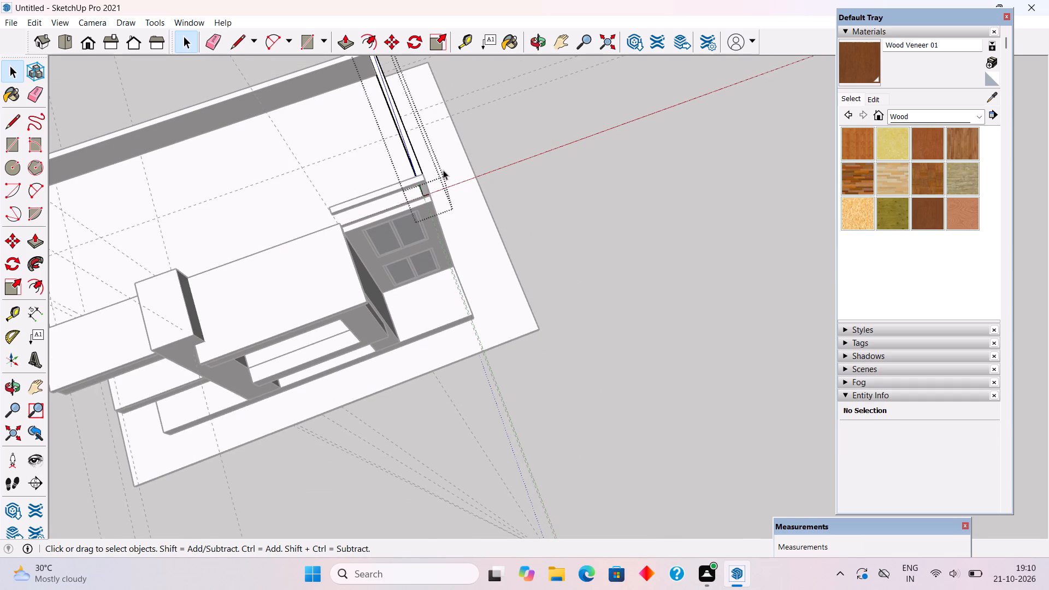
Delete the parapet along the short end of the roof beside the windowed front wall.
click(523, 169)
middle_drag(455, 174, 248, 142)
scroll(248, 142, down, 2)
scroll(388, 348, down, 5)
scroll(530, 314, down, 4)
middle_drag(324, 191, 313, 185)
middle_drag(712, 329, 408, 231)
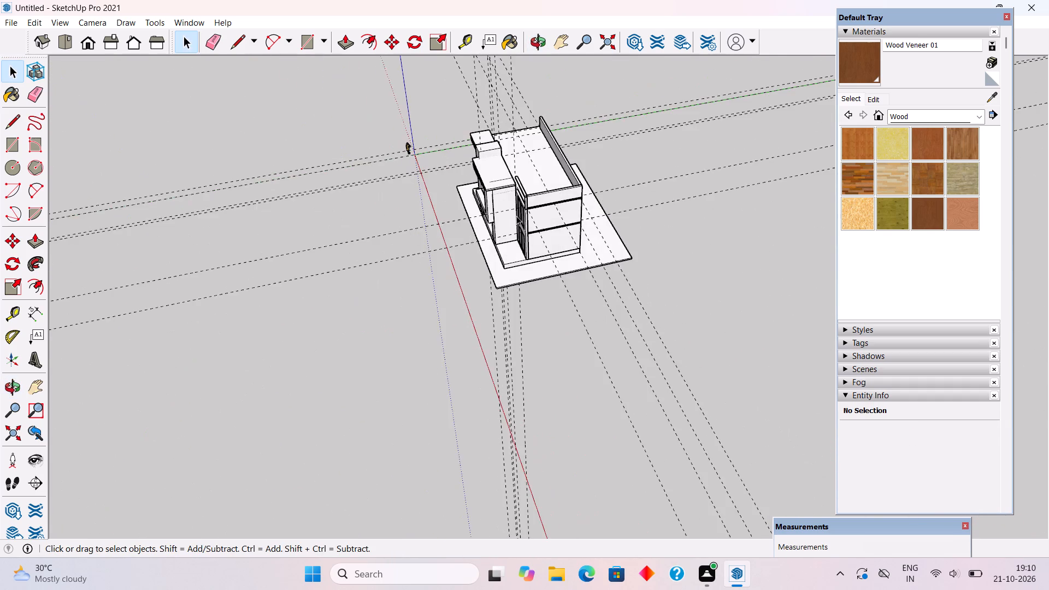
scroll(518, 215, up, 11)
scroll(559, 189, up, 5)
click(553, 144)
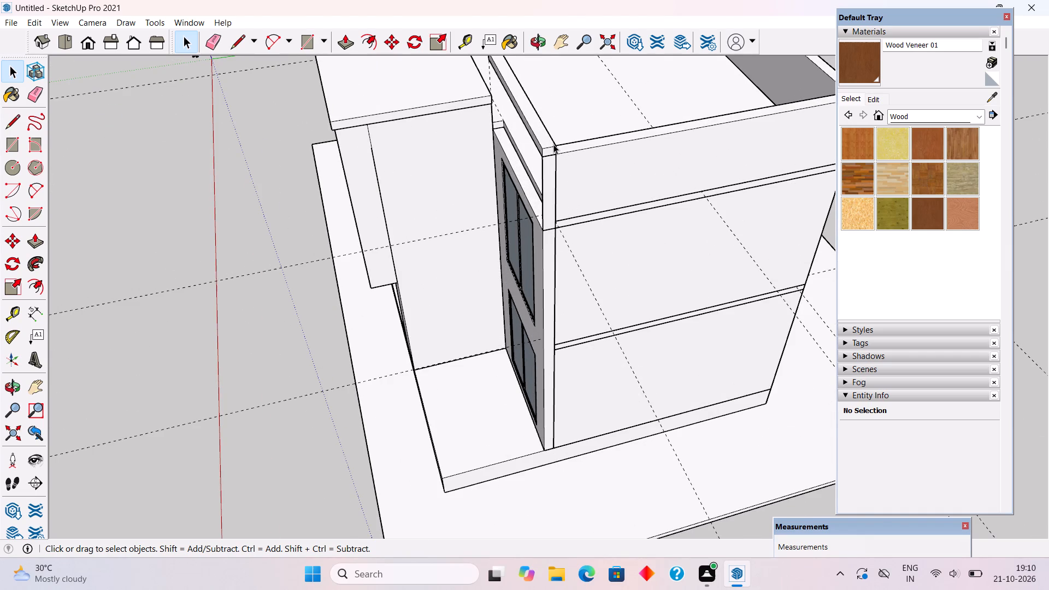
key(Delete)
click(580, 162)
key(Delete)
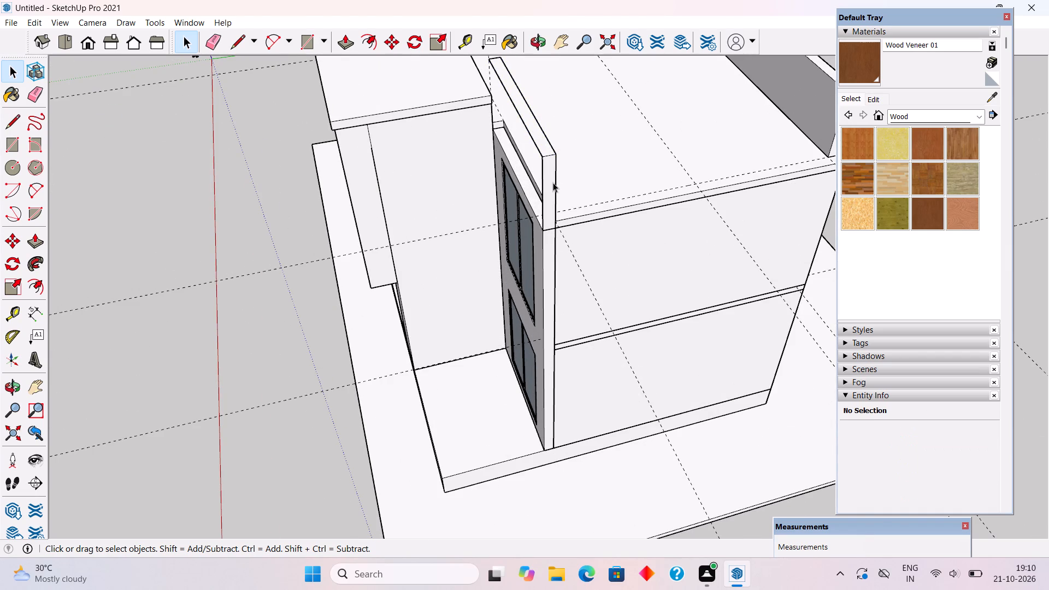
Delete the remaining faces and loose edges of the short front parapet above the windowed front wall.
click(553, 182)
key(Delete)
click(545, 155)
key(Delete)
click(544, 184)
key(Delete)
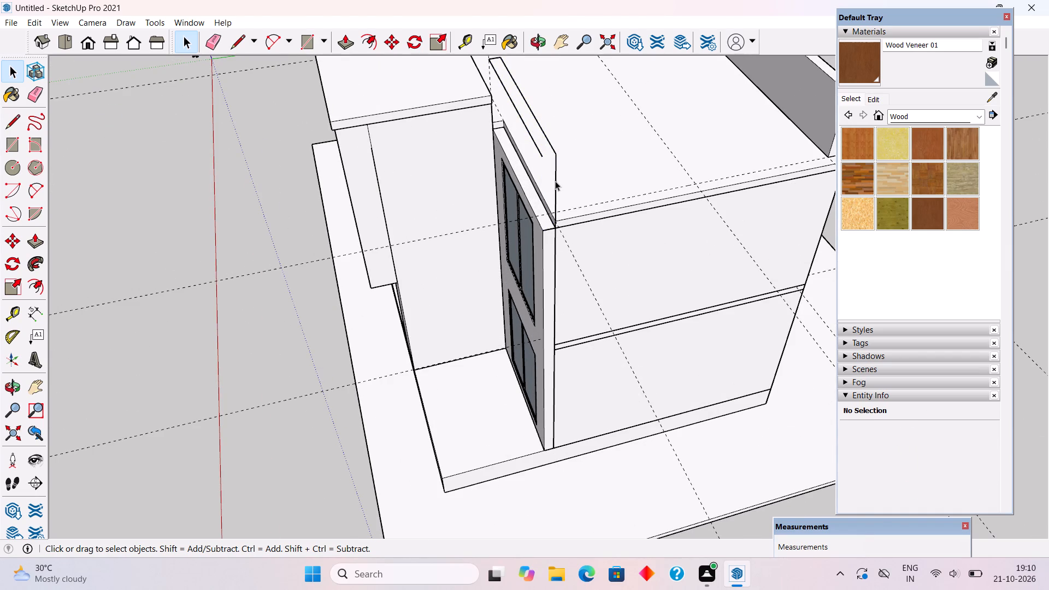
click(555, 181)
key(Delete)
click(553, 150)
key(Delete)
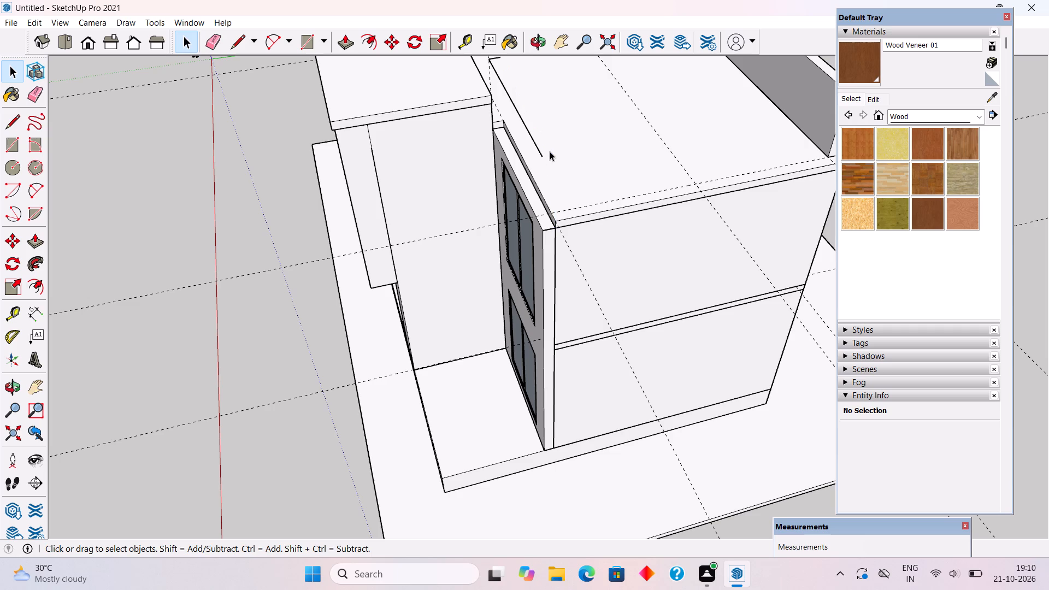
click(541, 155)
key(Delete)
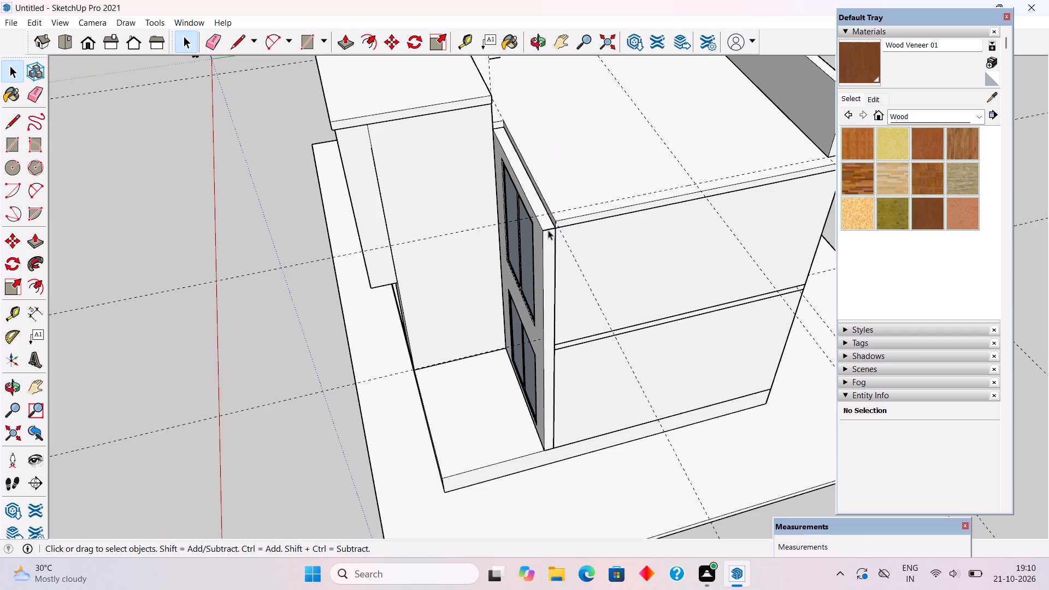
click(548, 230)
key(Delete)
scroll(508, 122, down, 3)
scroll(496, 73, up, 2)
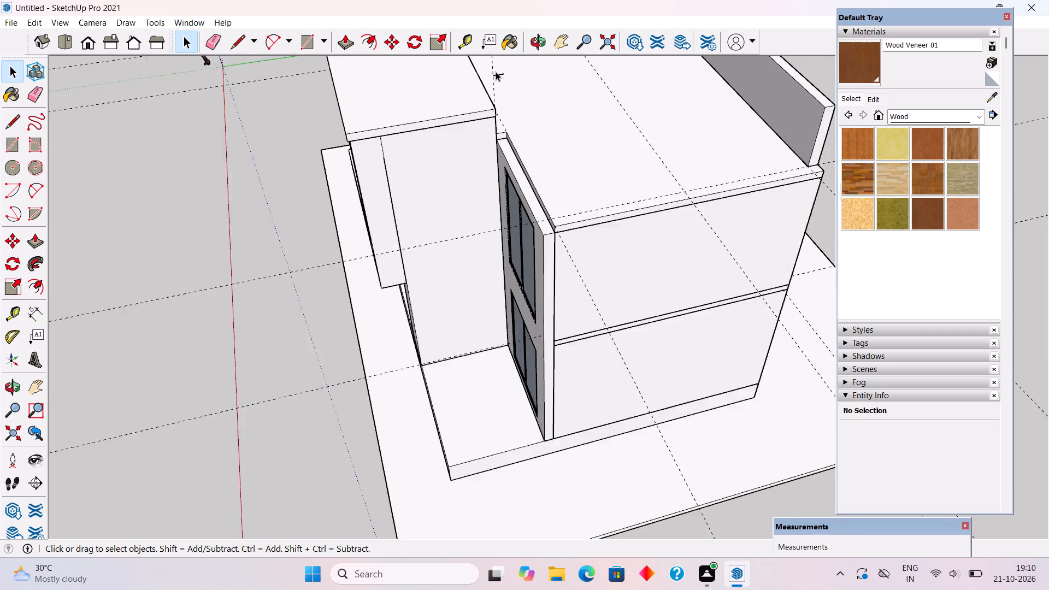
scroll(496, 72, up, 3)
click(501, 75)
key(Delete)
Push/Pull the windowed front wall's top face up 6" to the top of the roof slab.
scroll(569, 290, up, 1)
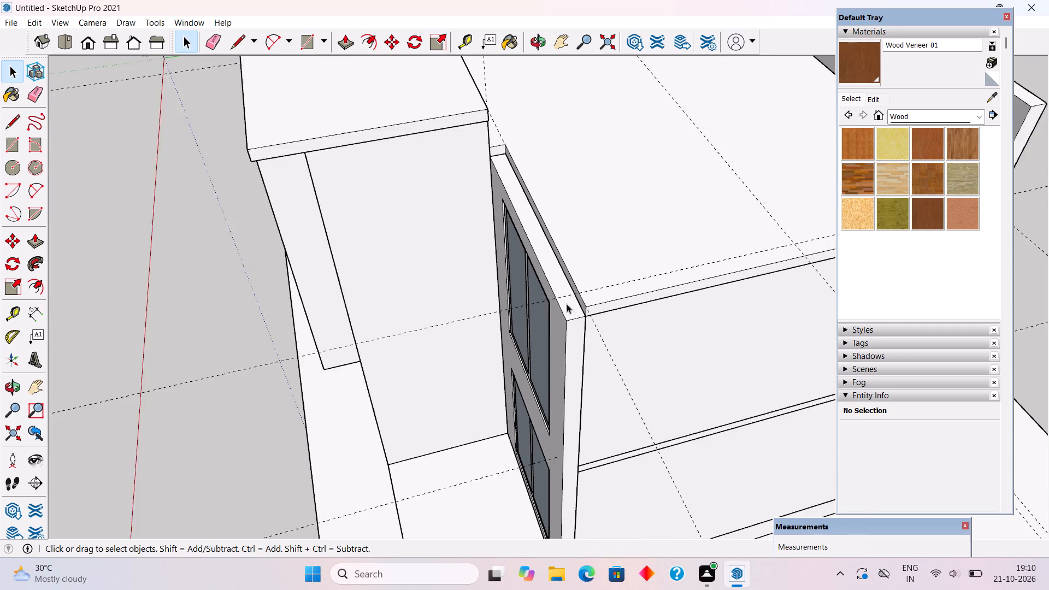
scroll(567, 304, up, 9)
middle_drag(613, 300, 675, 274)
scroll(712, 305, down, 3)
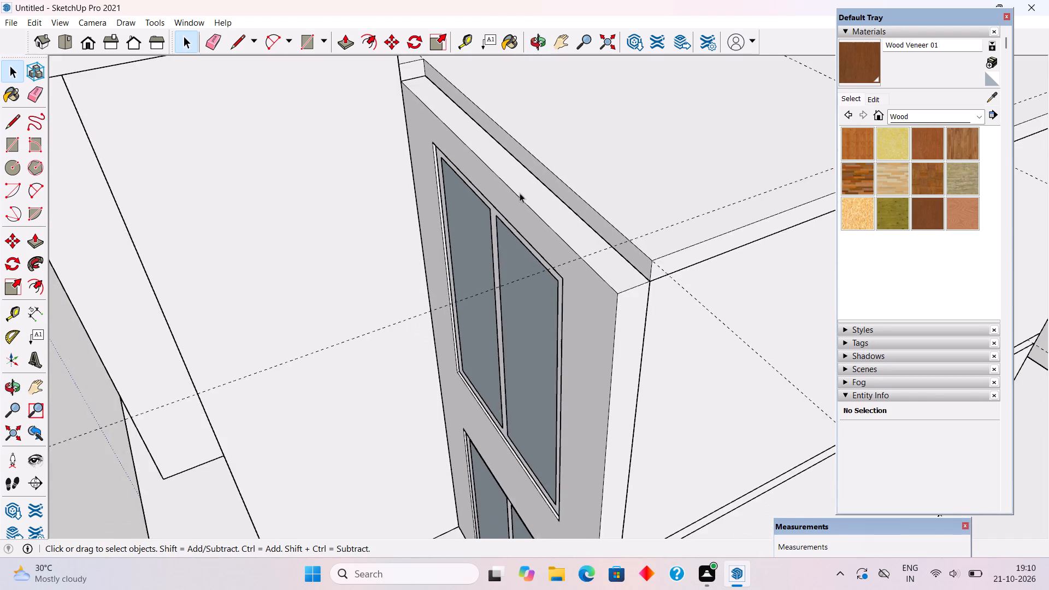
scroll(520, 193, down, 8)
scroll(501, 205, up, 1)
scroll(500, 206, down, 5)
middle_drag(458, 257, 655, 303)
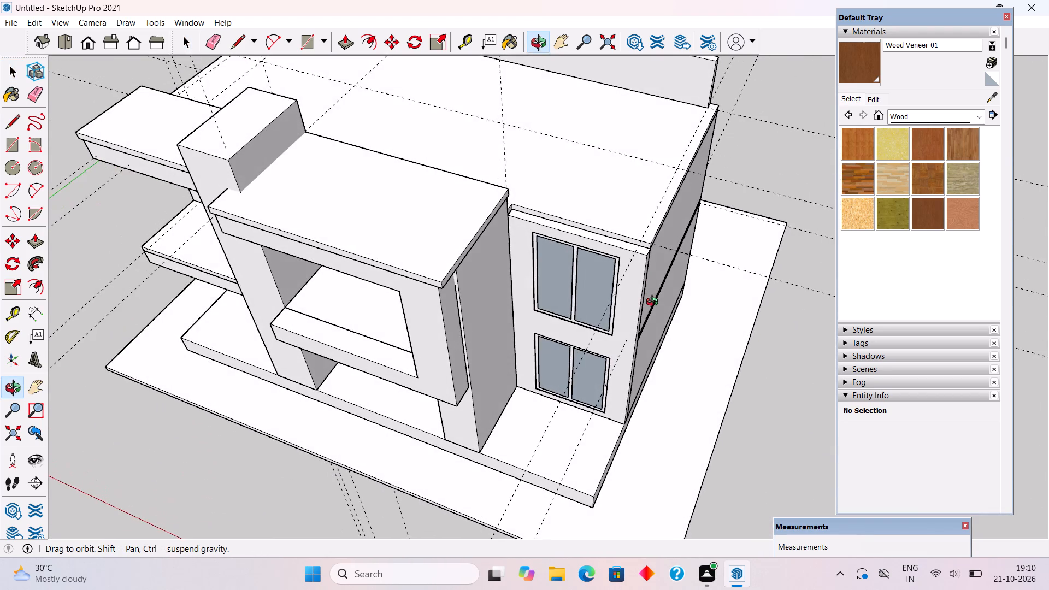
middle_drag(655, 303, 656, 303)
scroll(617, 227, up, 9)
middle_drag(627, 239, 586, 294)
scroll(570, 310, up, 3)
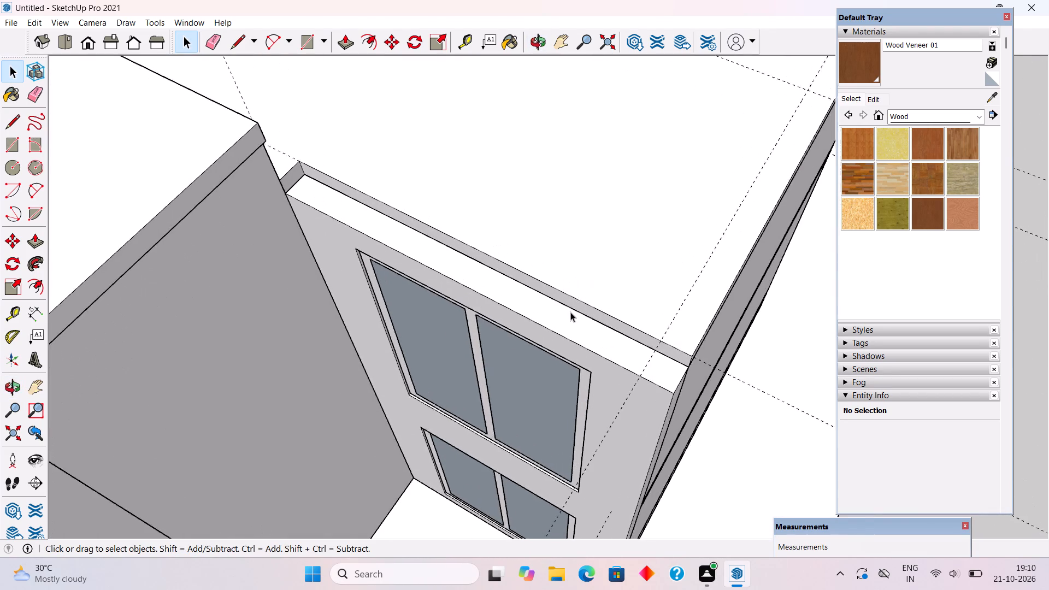
scroll(570, 312, up, 1)
click(568, 332)
triple_click(568, 332)
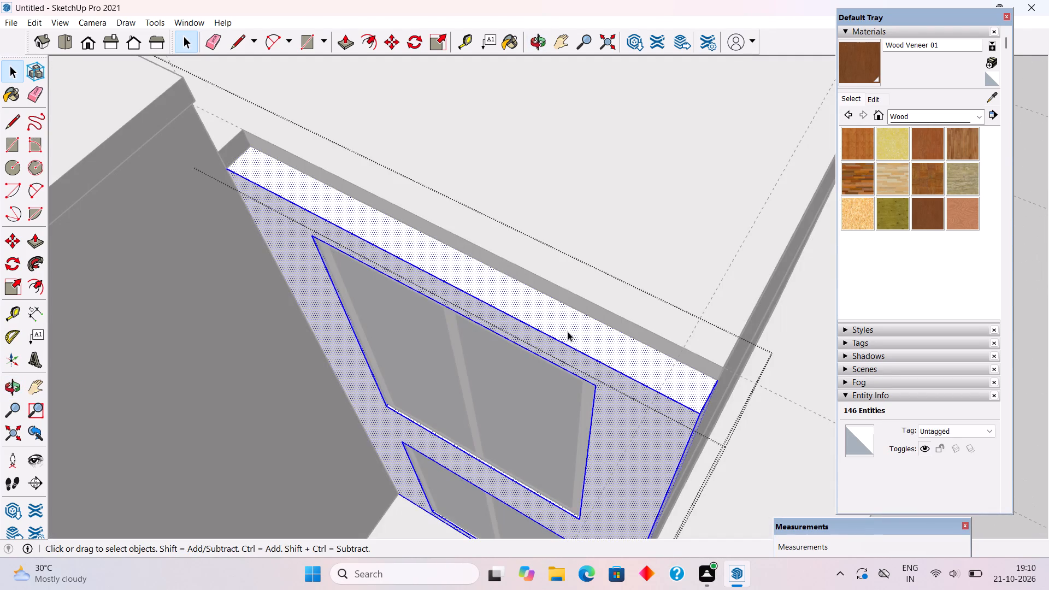
key(p)
click(568, 332)
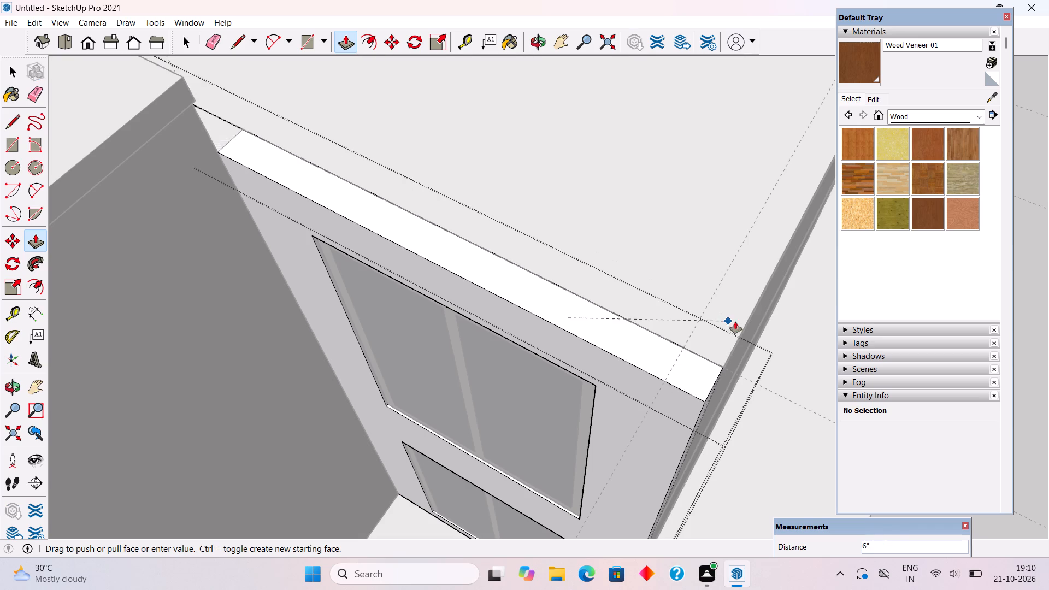
click(749, 320)
scroll(622, 339, down, 14)
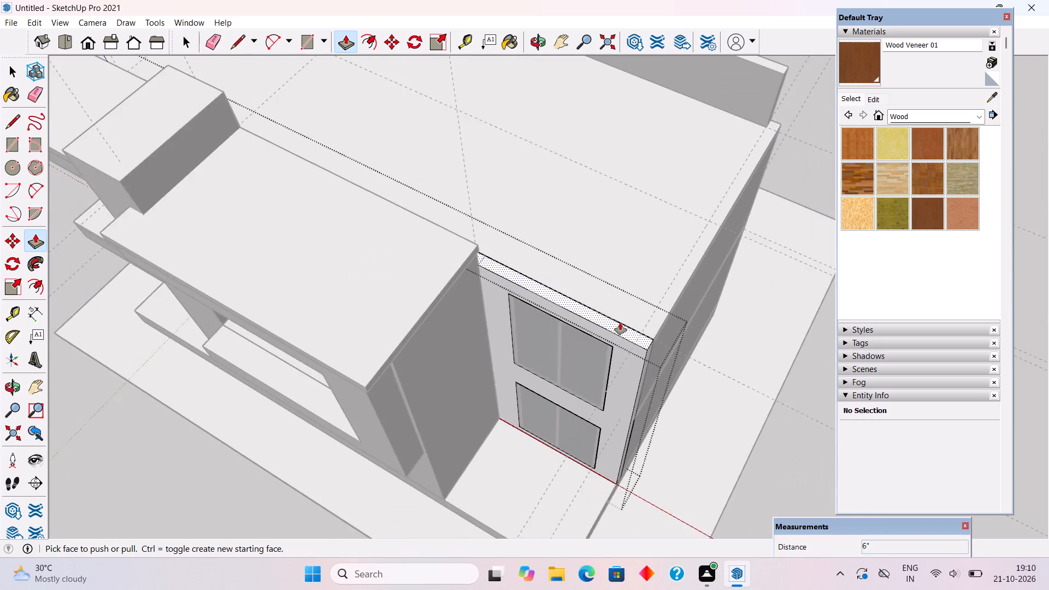
middle_drag(612, 323, 220, 160)
scroll(221, 141, down, 1)
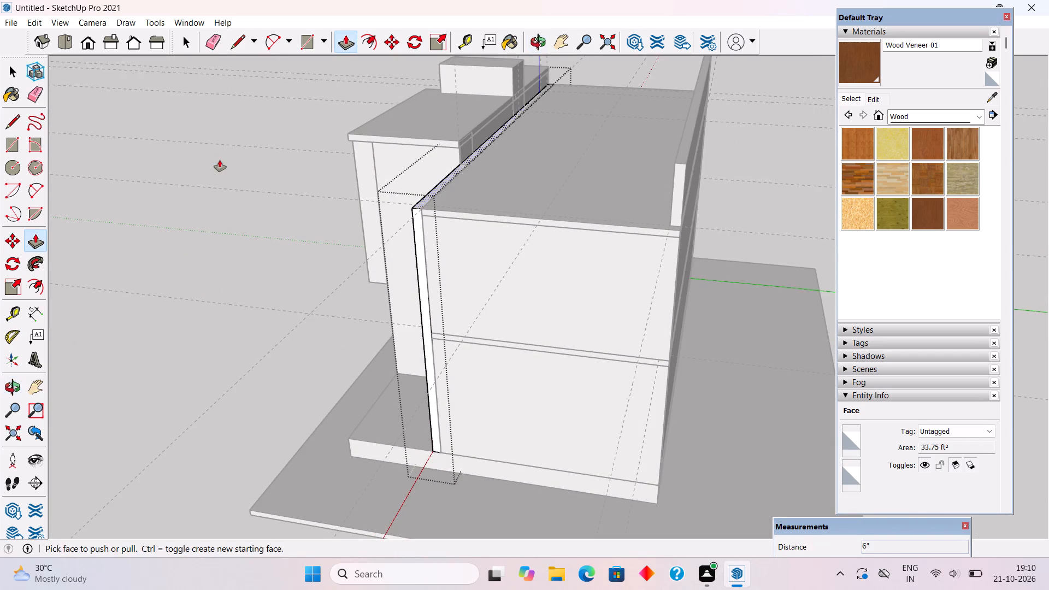
key(space)
click(224, 153)
Delete the flat roof slab group covering the upper floor.
middle_drag(483, 224, 407, 294)
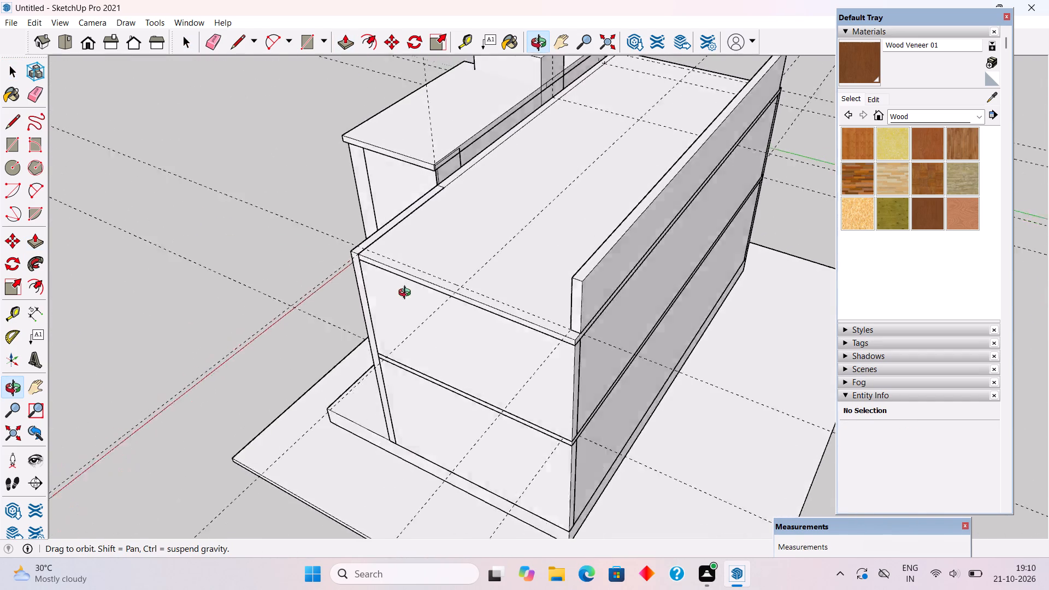
middle_drag(407, 294, 436, 320)
click(464, 280)
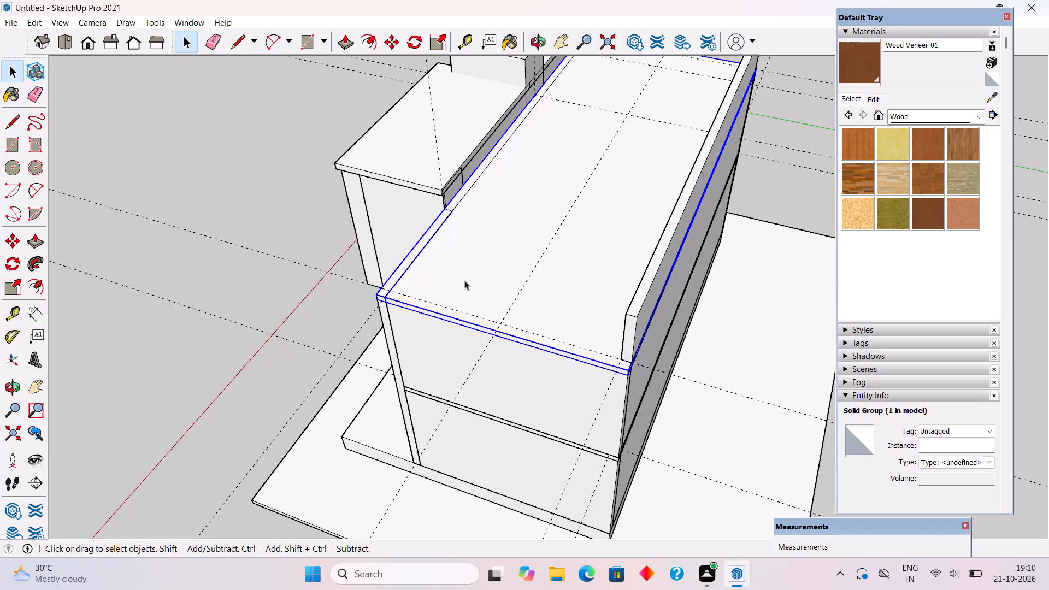
key(Delete)
Push/Pull the top face of the long windowed front wall up 2' 1".
scroll(464, 280, down, 3)
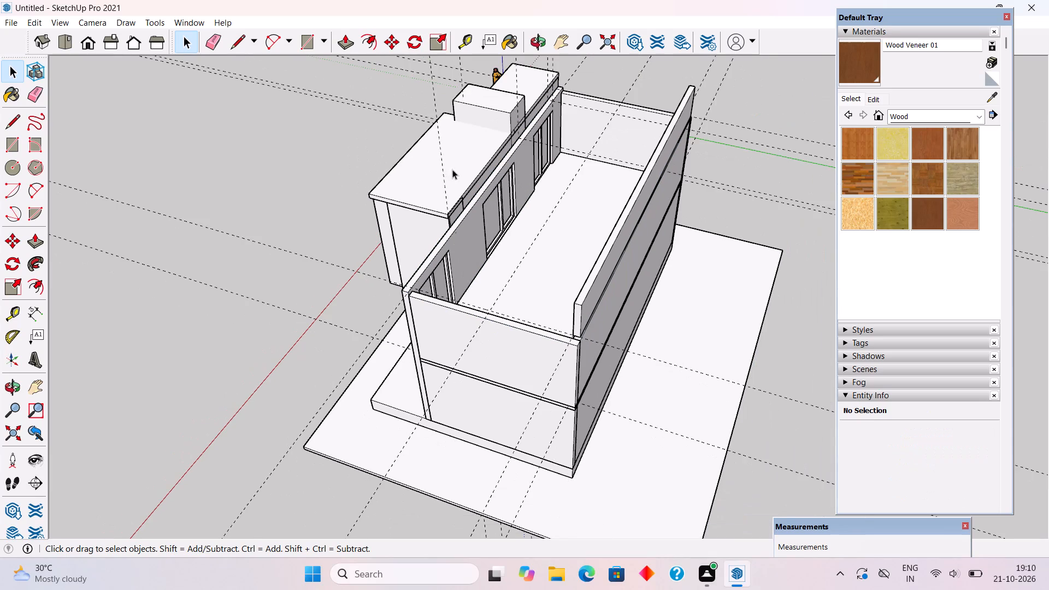
scroll(455, 170, up, 4)
scroll(483, 224, up, 4)
triple_click(474, 222)
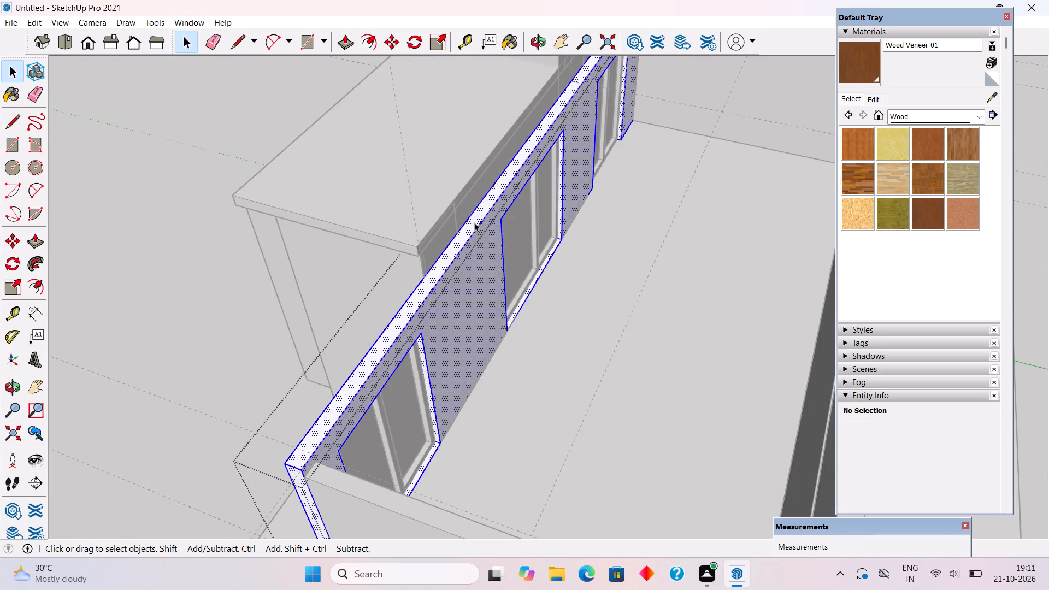
key(p)
click(474, 222)
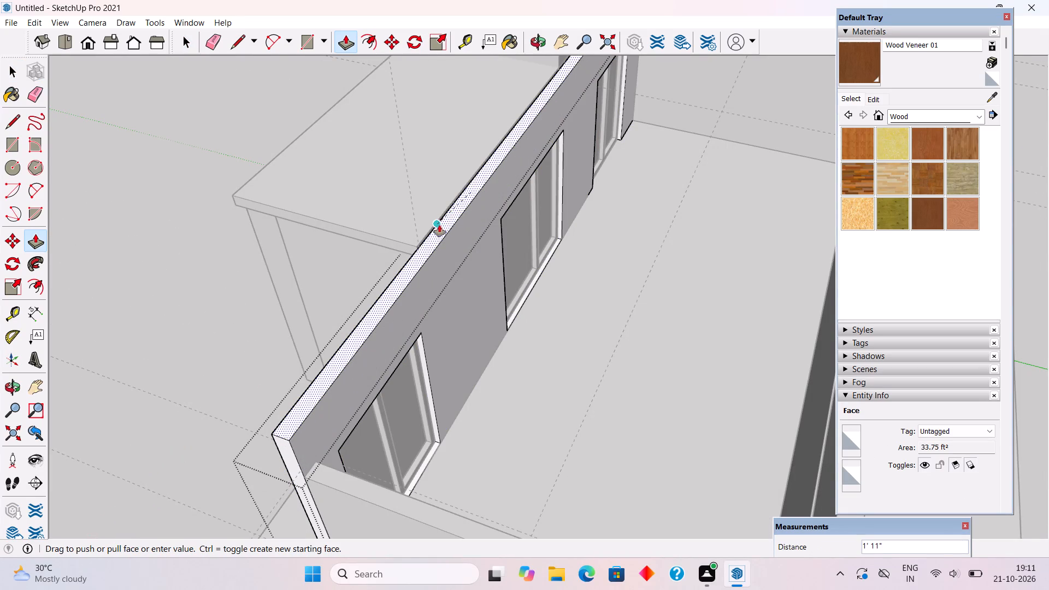
click(421, 237)
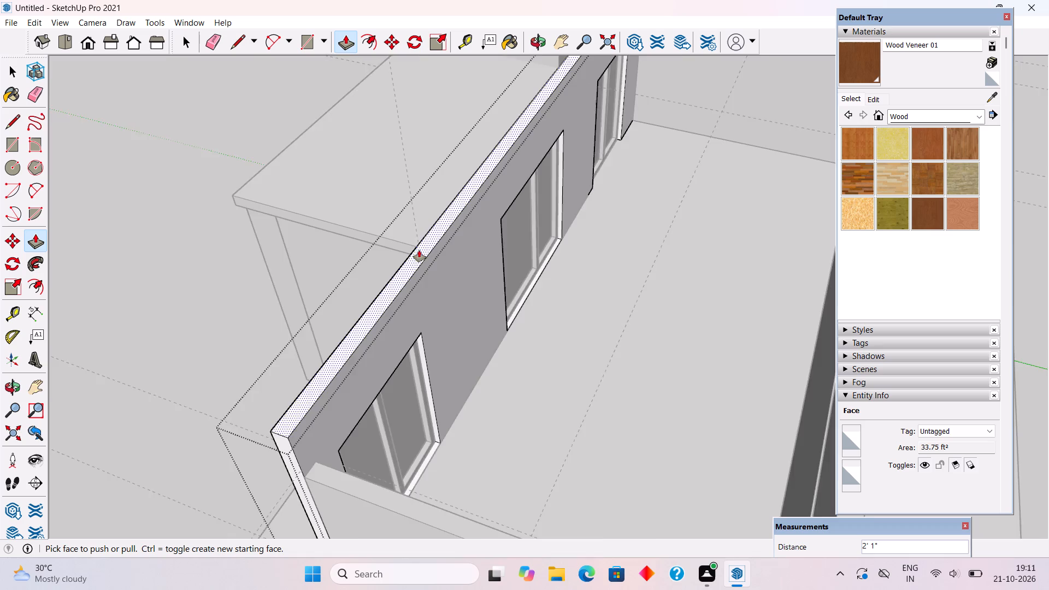
scroll(417, 259, down, 4)
key(space)
click(294, 274)
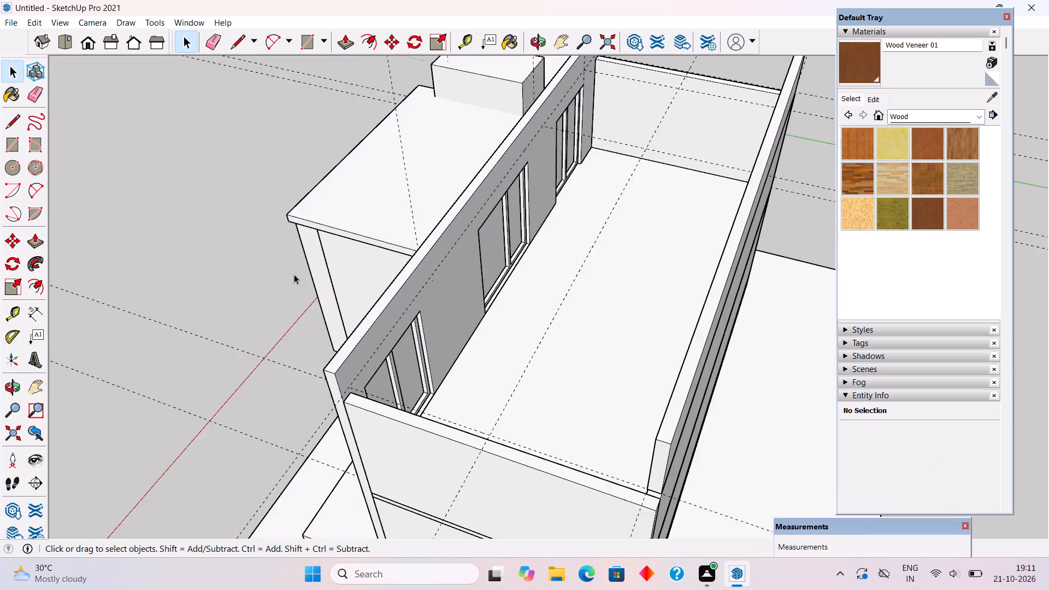
Delete the separate parapet group standing on top of the long rear wall.
middle_drag(415, 388, 593, 282)
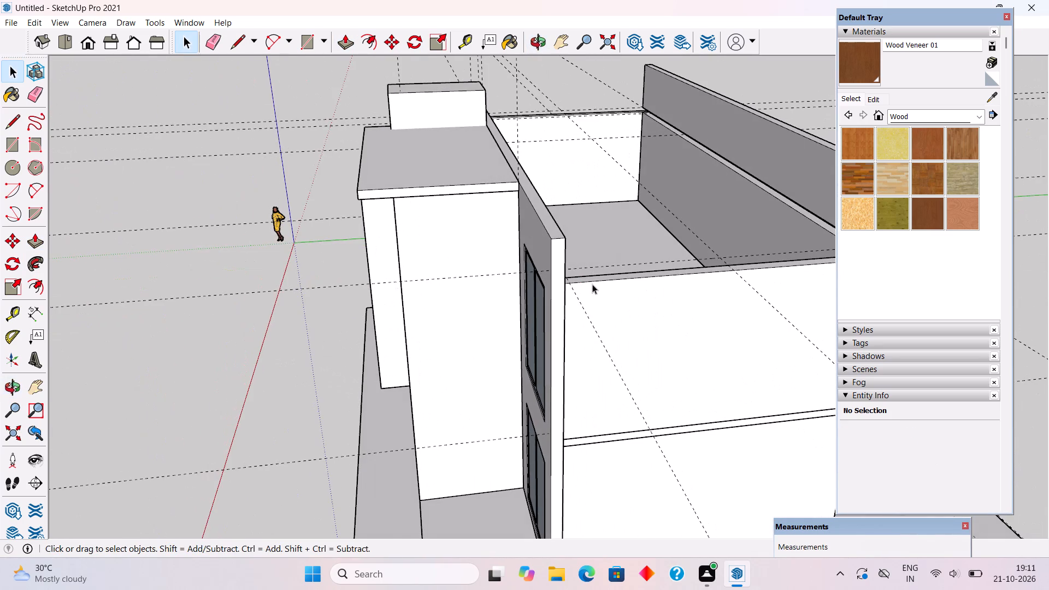
scroll(567, 272, down, 7)
scroll(641, 269, up, 3)
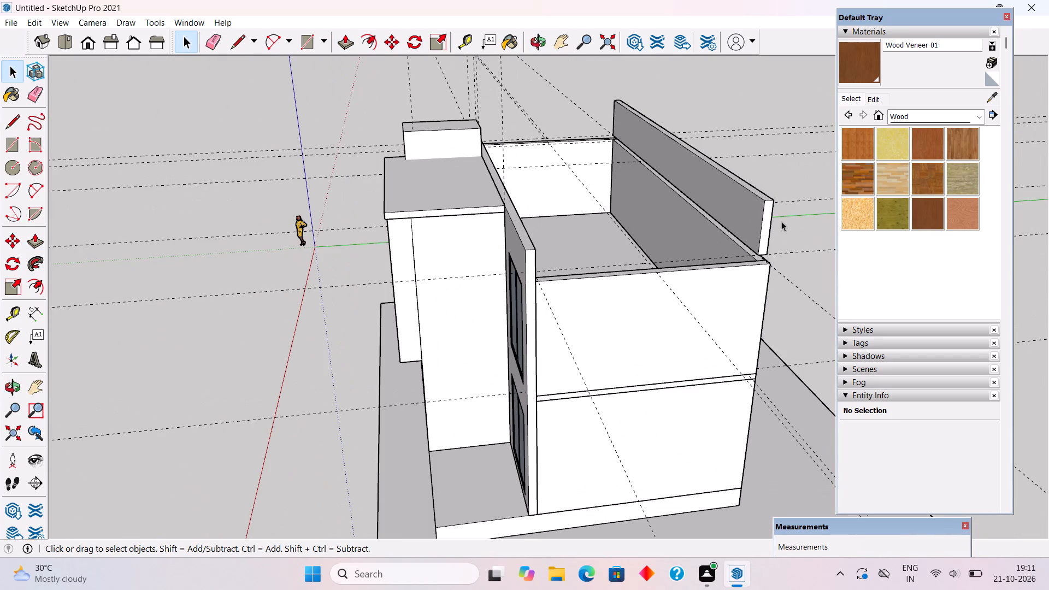
click(743, 220)
key(Delete)
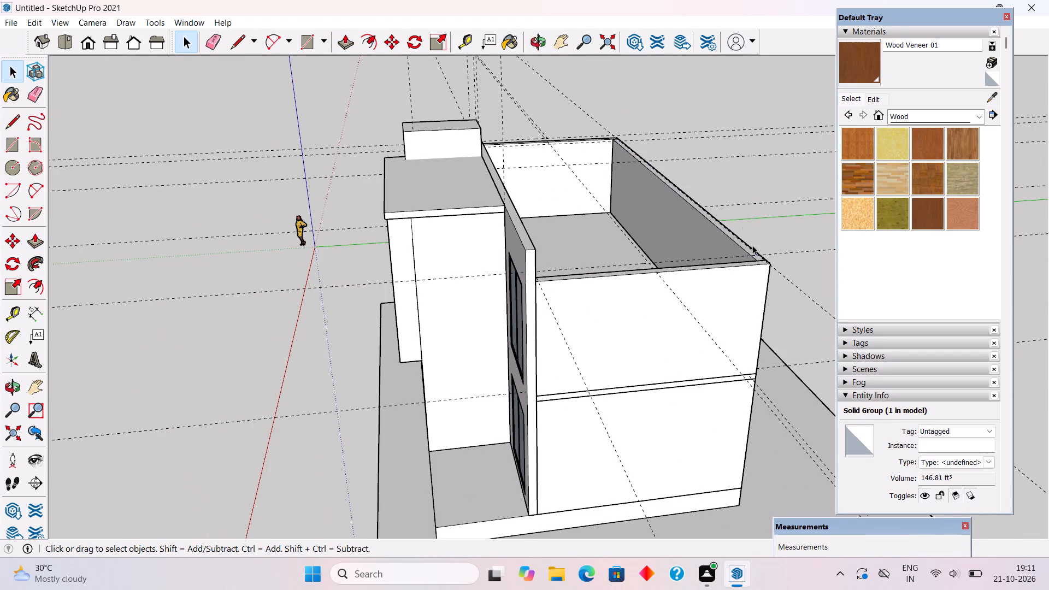
Push/Pull the near short end wall's top face up 2' 7" to the height of the windowed front wall.
middle_drag(697, 288, 574, 380)
scroll(574, 380, up, 2)
triple_click(577, 380)
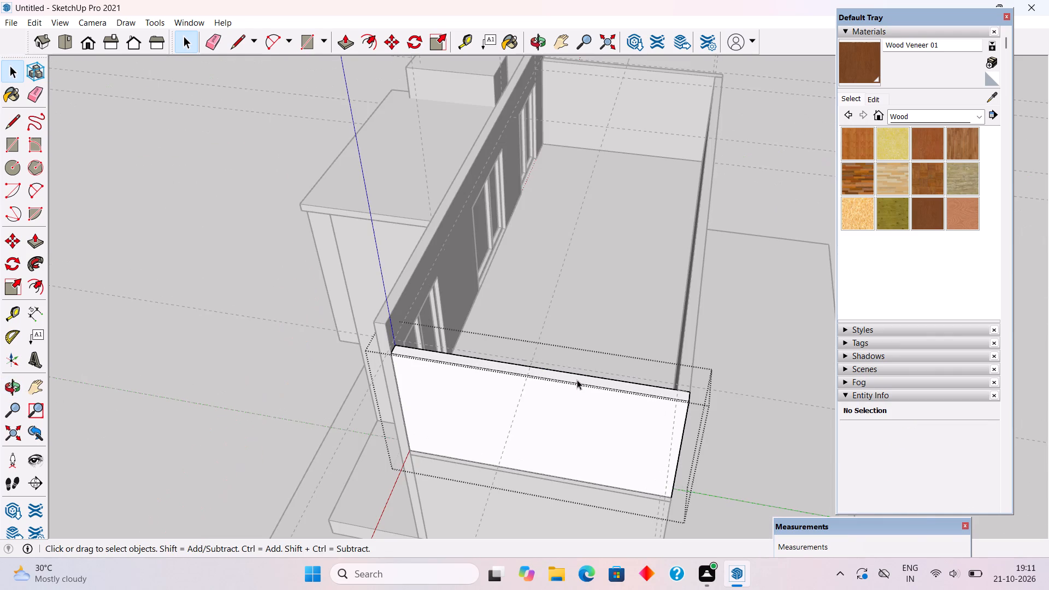
key(p)
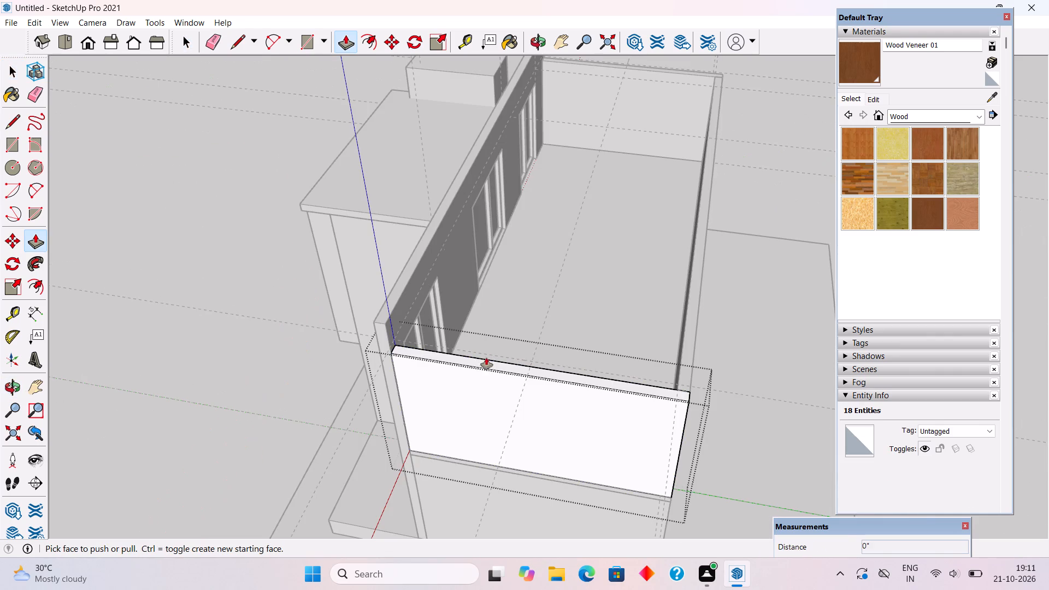
click(476, 361)
click(382, 324)
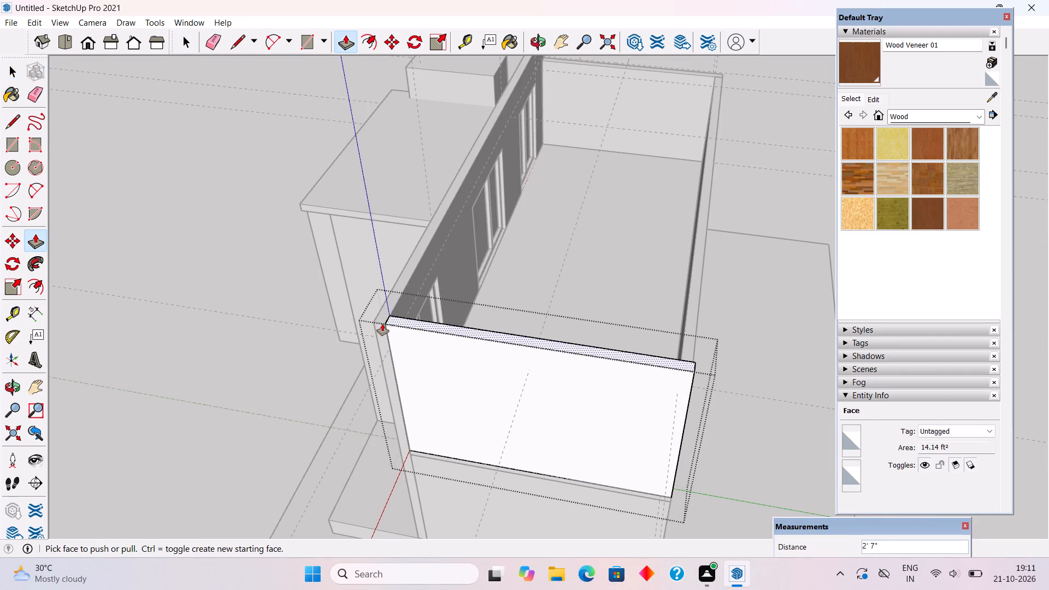
key(space)
middle_drag(757, 278, 608, 304)
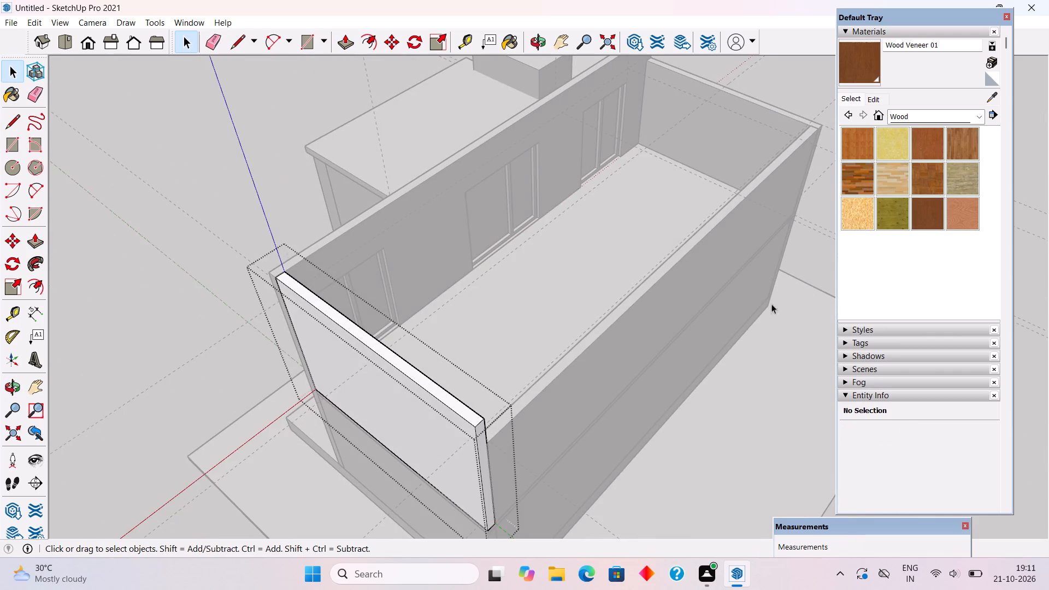
click(816, 280)
Push/Pull the long rear wall's top face up 2' 7" to meet the top of the short end wall.
triple_click(642, 294)
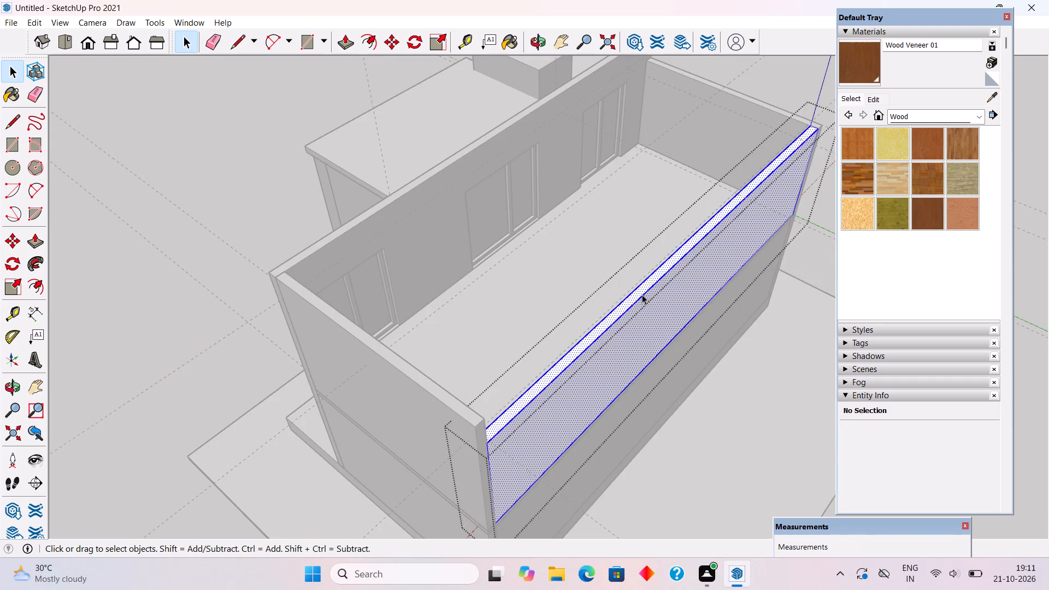
key(p)
click(620, 312)
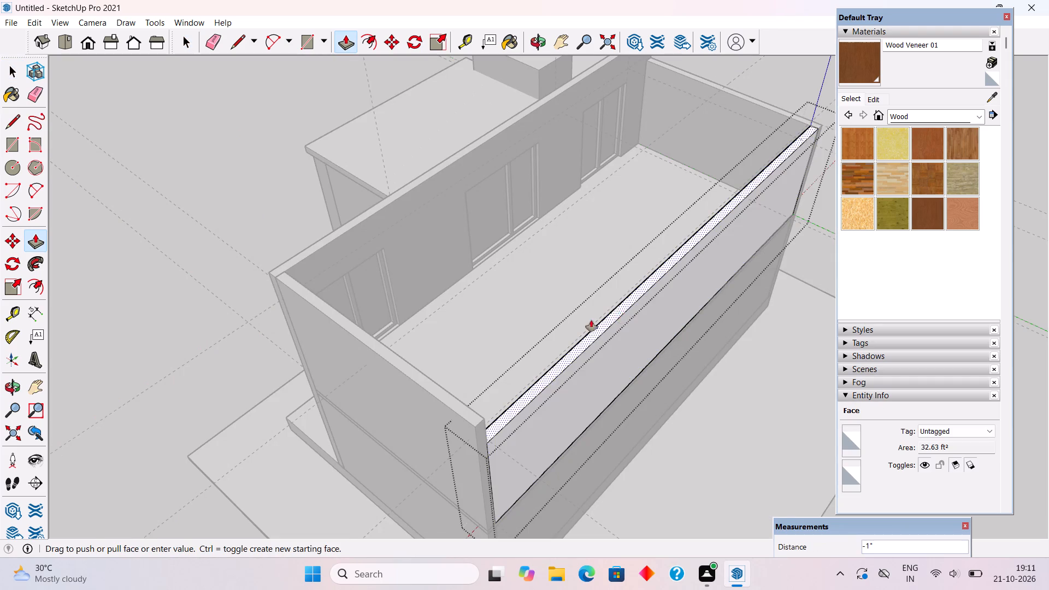
click(479, 417)
scroll(490, 409, down, 3)
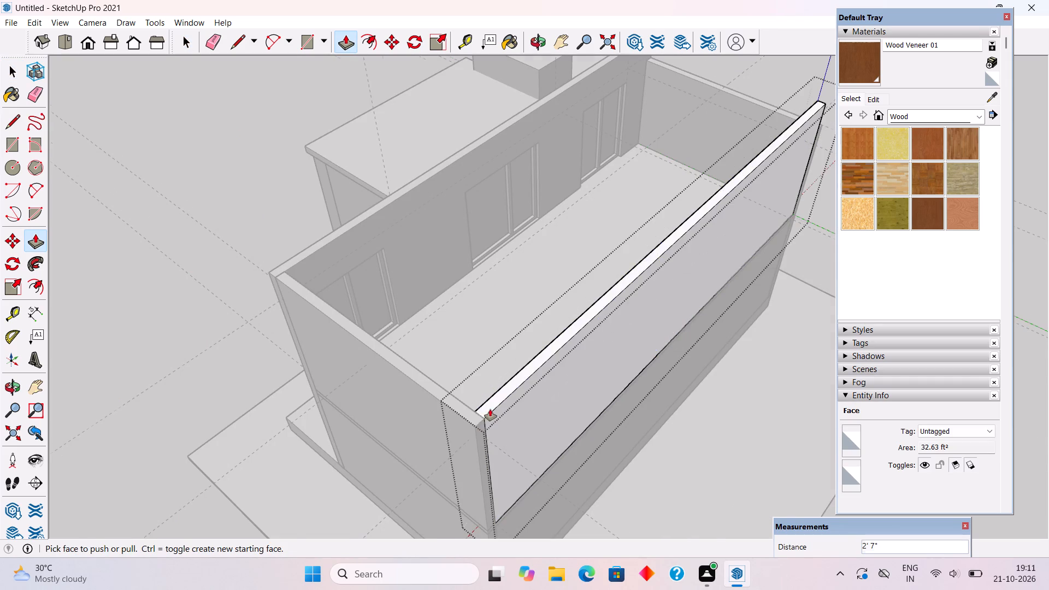
scroll(490, 409, down, 2)
key(space)
scroll(603, 258, down, 3)
click(677, 158)
Push/Pull the top face of the remaining low short end wall up 2' 7" to the height of the long rear wall.
middle_drag(599, 224, 487, 262)
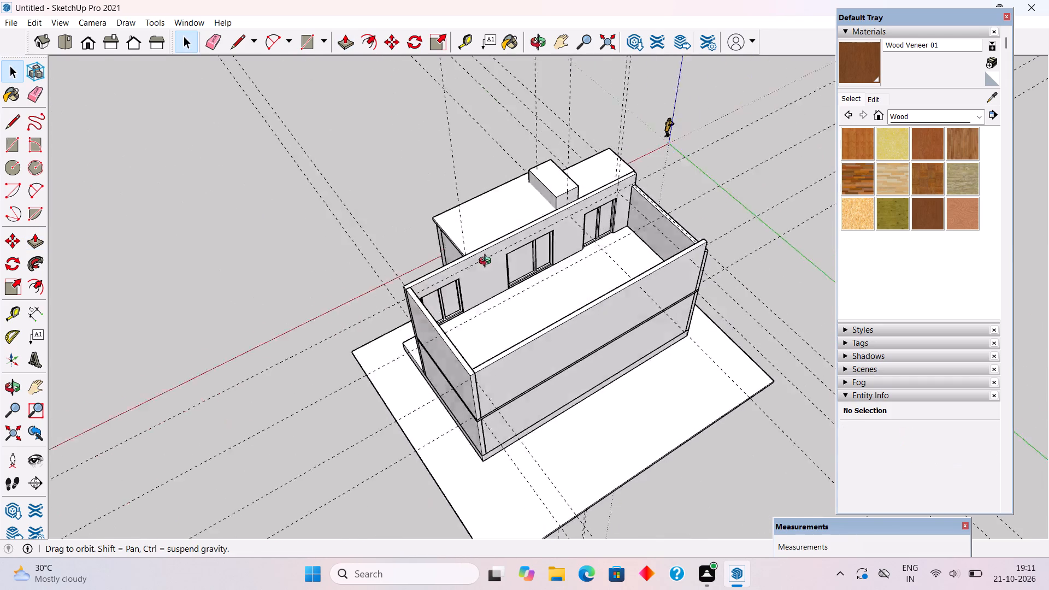
middle_drag(487, 262, 321, 276)
scroll(744, 281, up, 5)
scroll(628, 296, up, 3)
triple_click(634, 287)
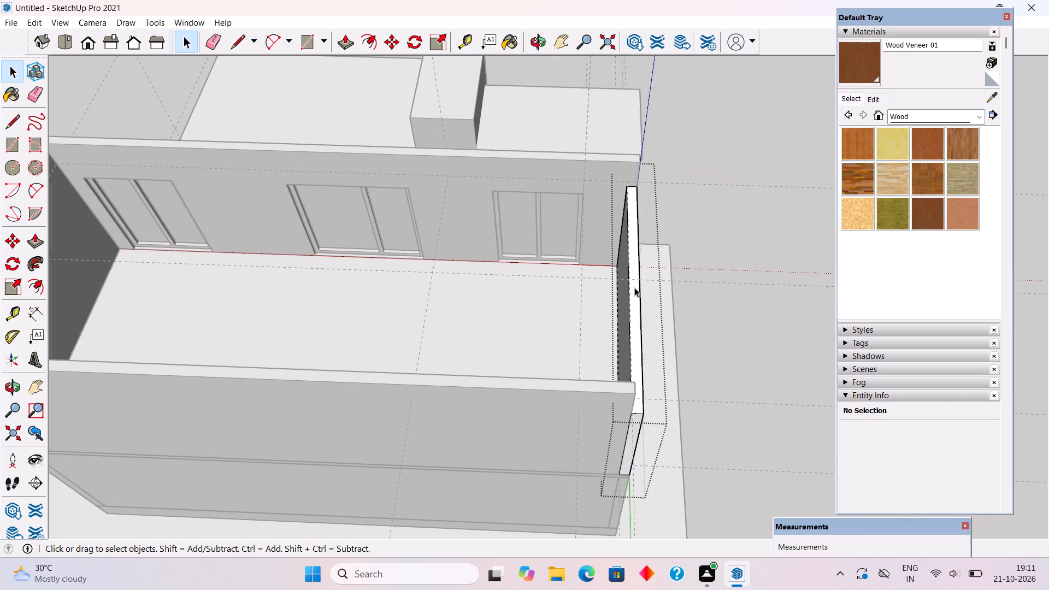
key(p)
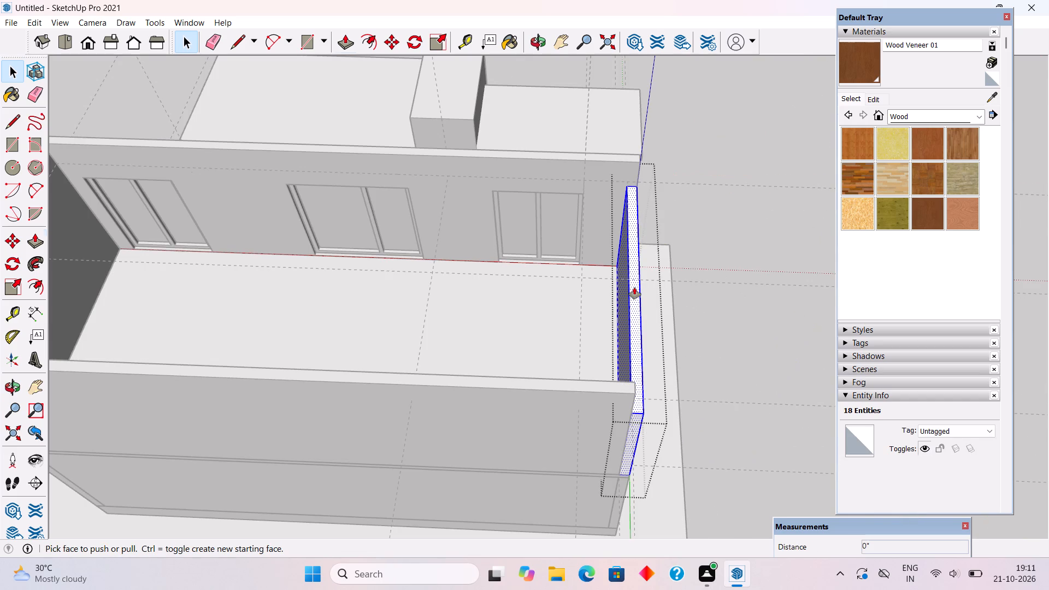
click(634, 287)
click(581, 392)
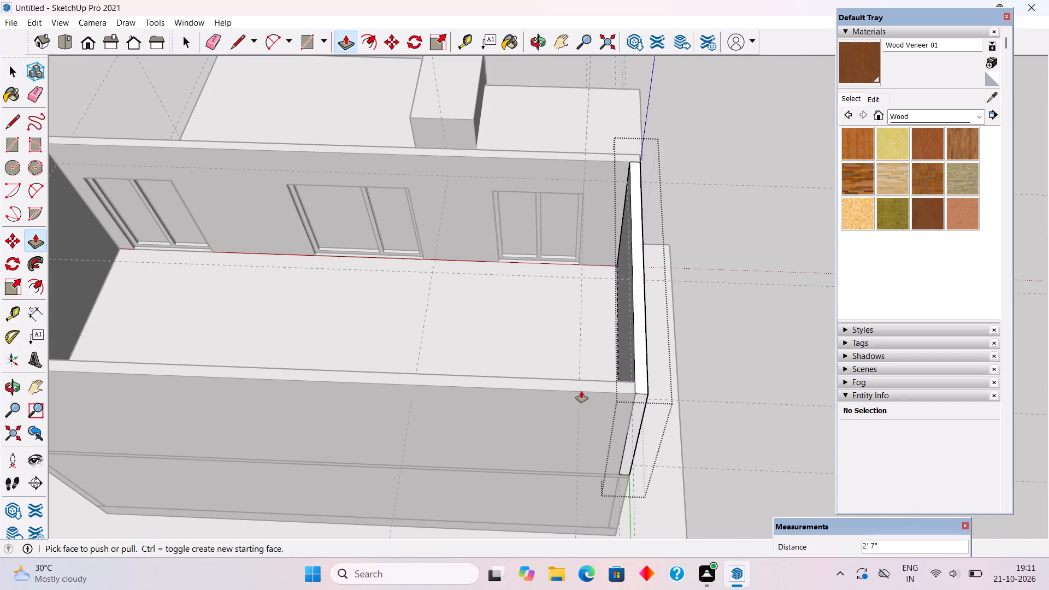
key(space)
click(760, 215)
Examine the raised upper-floor wall tops and where the windowed front wall meets the projecting roof slabs.
scroll(710, 261, down, 5)
middle_drag(643, 293, 372, 174)
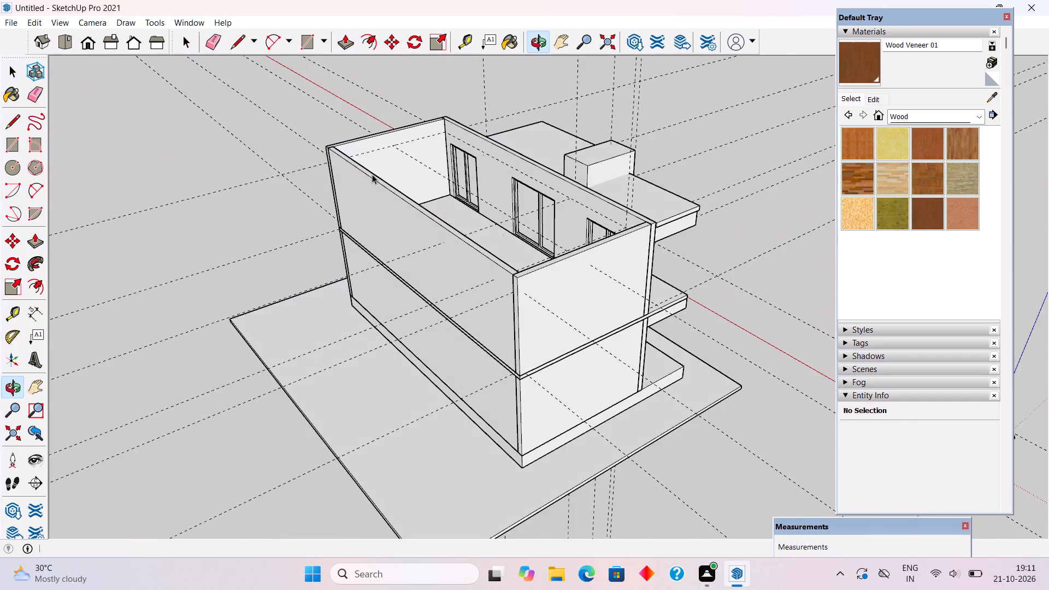
middle_drag(583, 273, 538, 329)
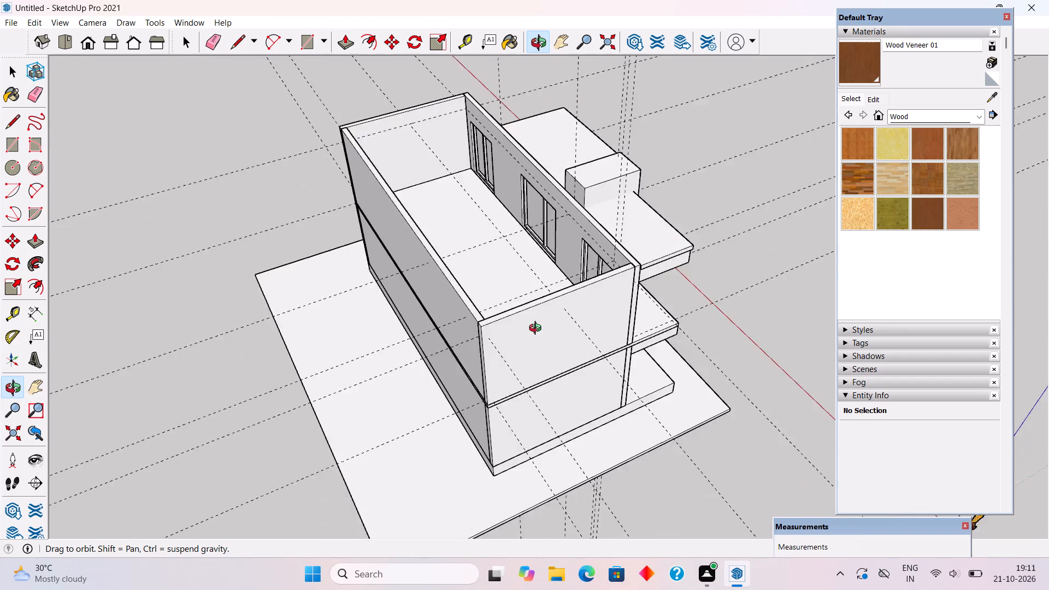
middle_drag(538, 329, 482, 229)
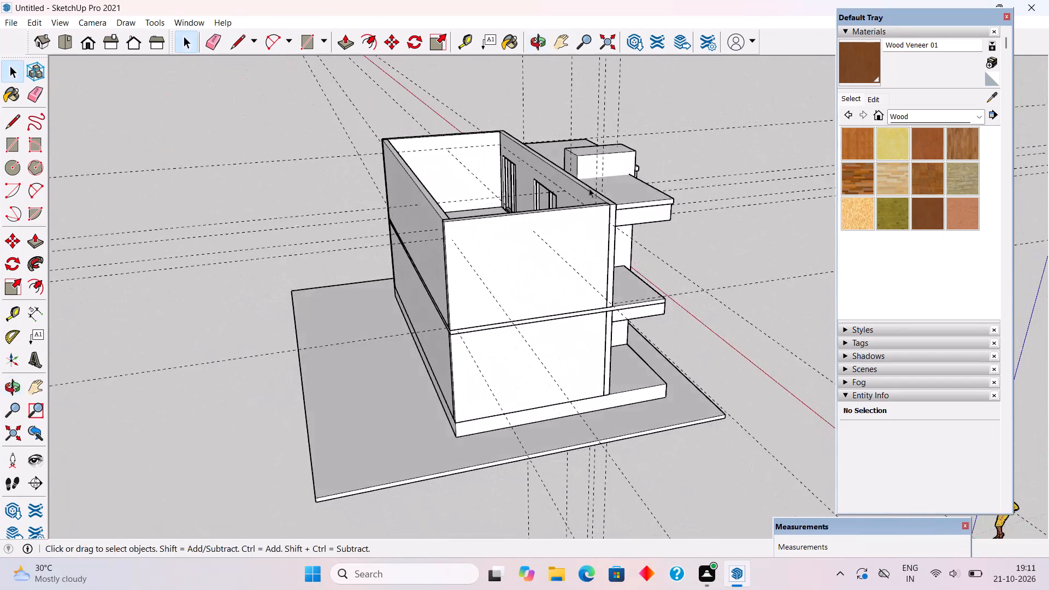
middle_drag(589, 186, 437, 184)
scroll(537, 199, up, 15)
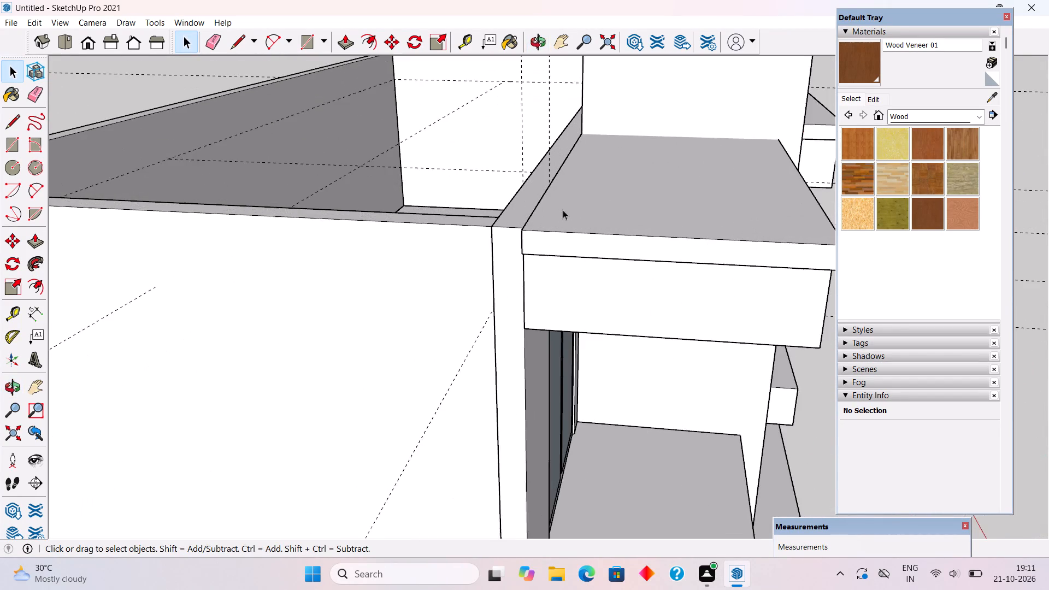
scroll(570, 220, up, 1)
middle_drag(547, 209, 594, 233)
scroll(603, 212, down, 8)
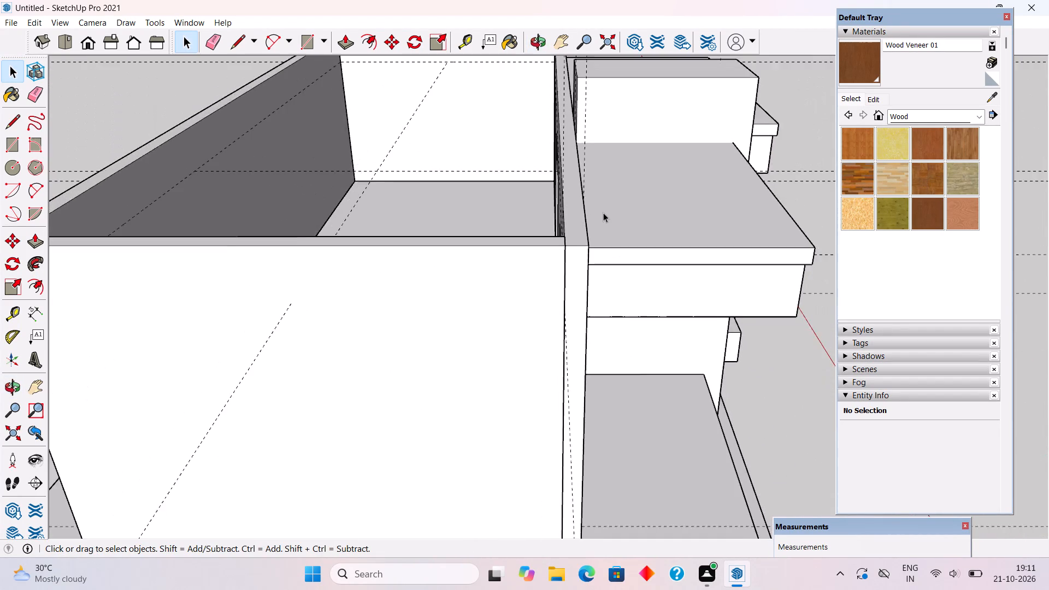
scroll(603, 213, down, 8)
scroll(564, 193, down, 4)
middle_drag(555, 153, 661, 322)
scroll(551, 174, down, 1)
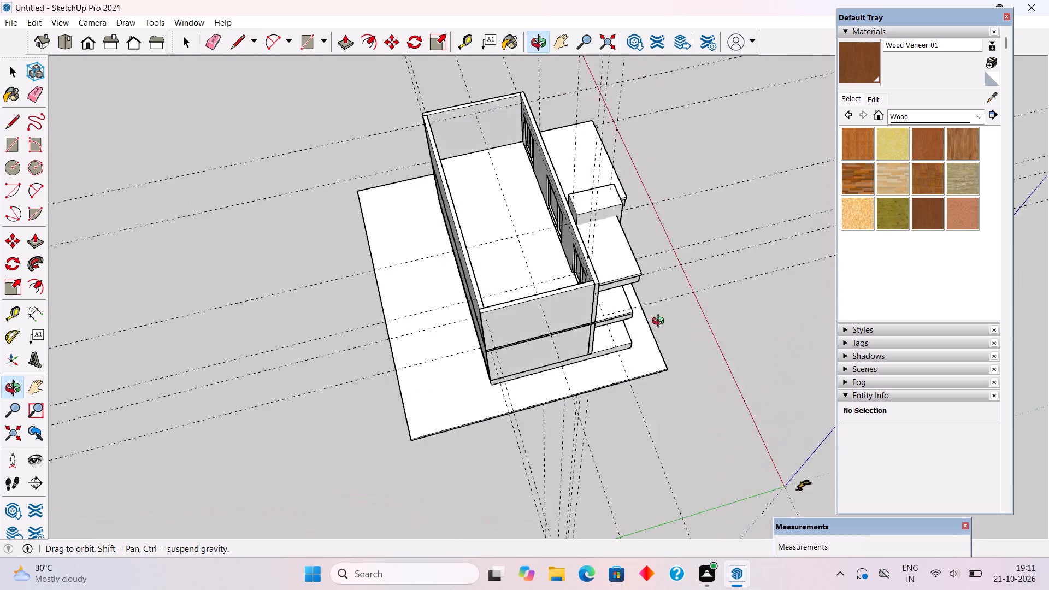
middle_drag(661, 322, 470, 209)
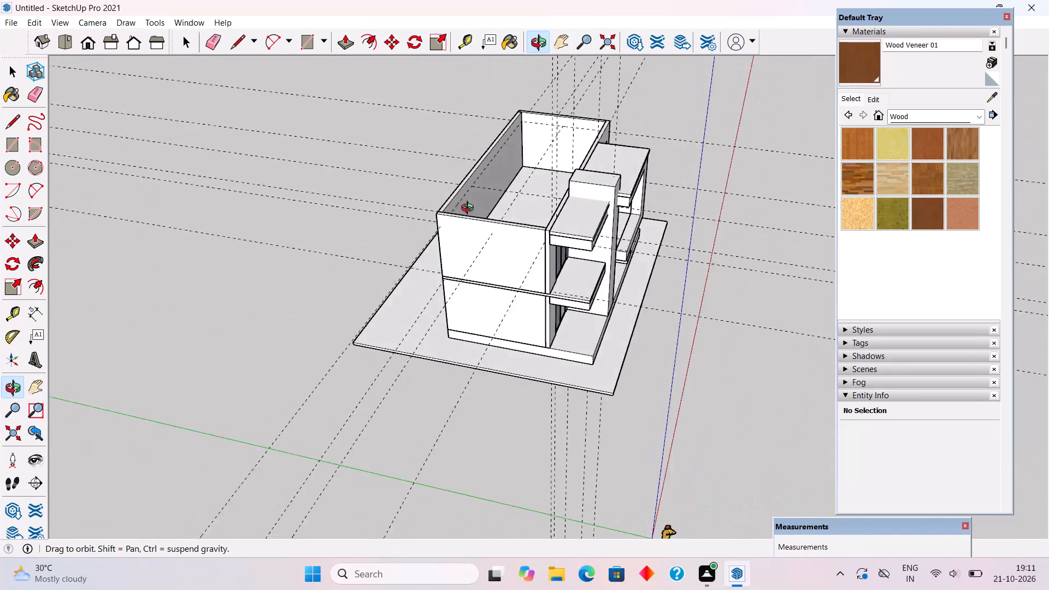
middle_drag(470, 209, 622, 309)
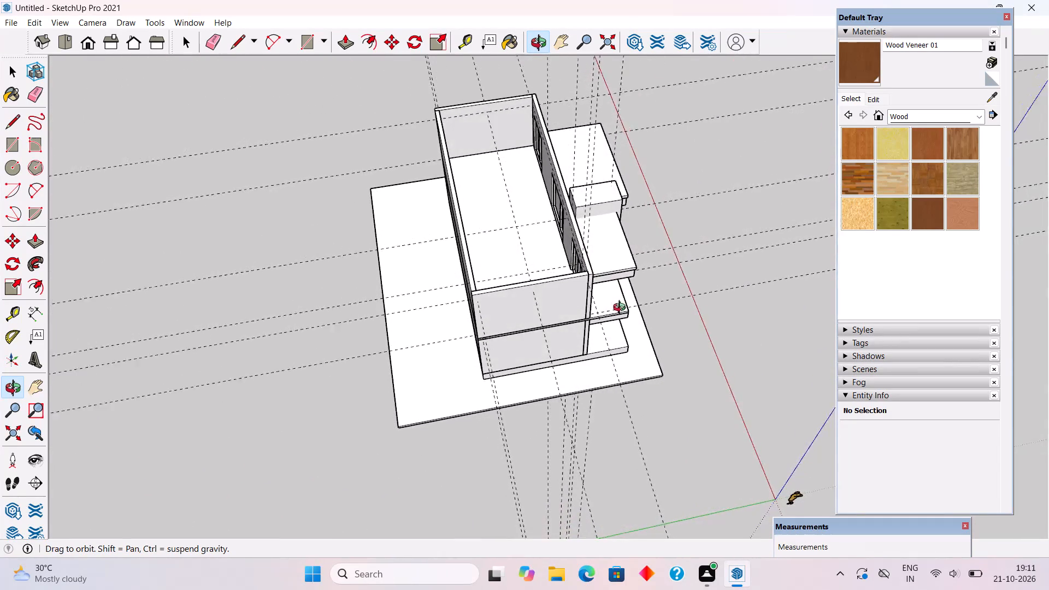
middle_drag(622, 309, 774, 229)
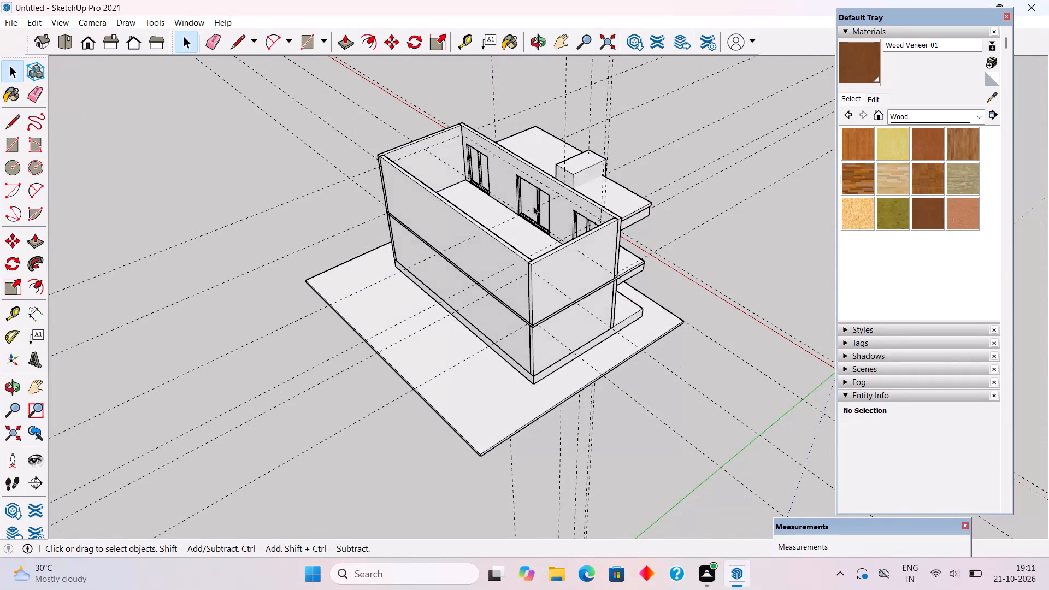
Push/Pull the top face of the long windowed front wall down 6".
scroll(528, 184, up, 5)
click(549, 166)
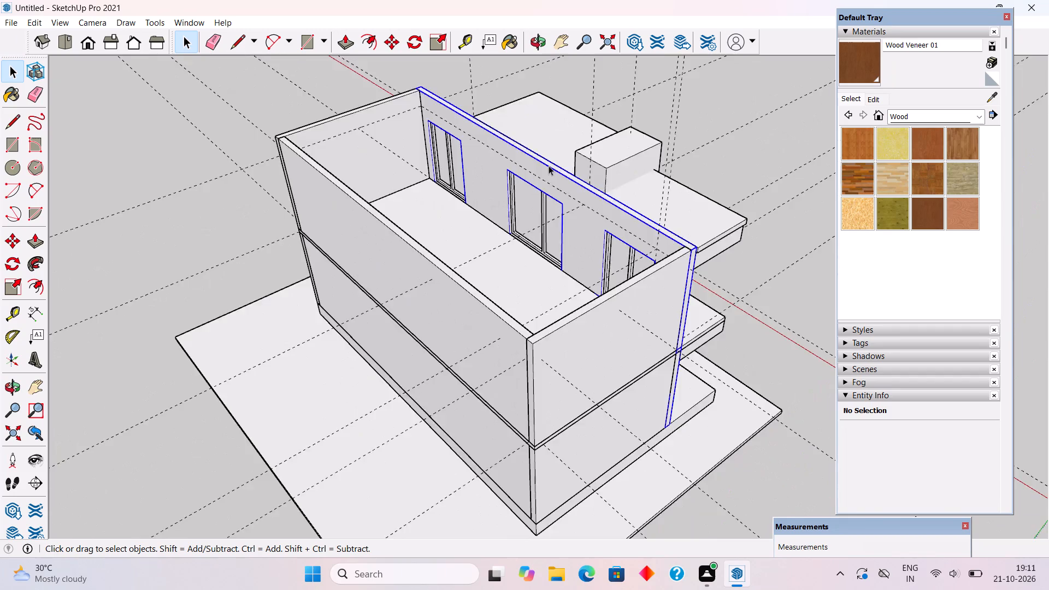
double_click(549, 166)
middle_drag(578, 162, 494, 215)
scroll(578, 188, up, 5)
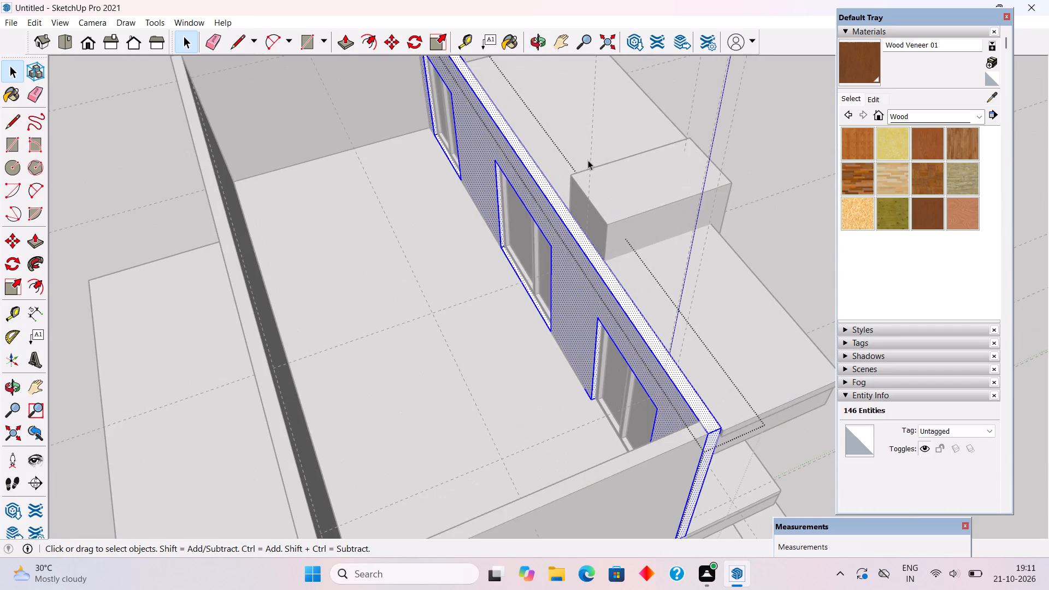
key(p)
click(557, 201)
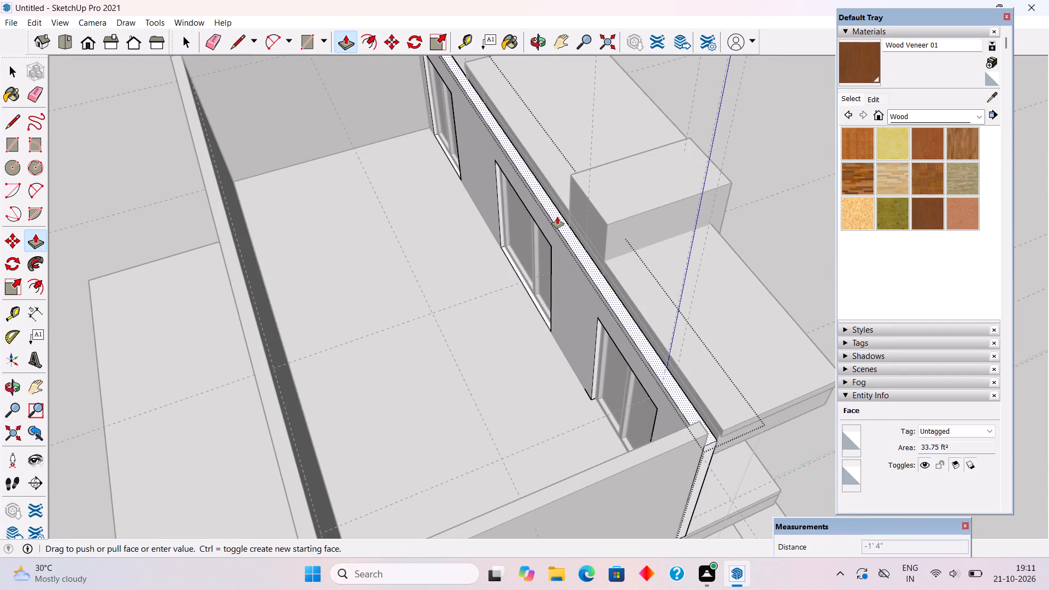
text(6")
key(Return)
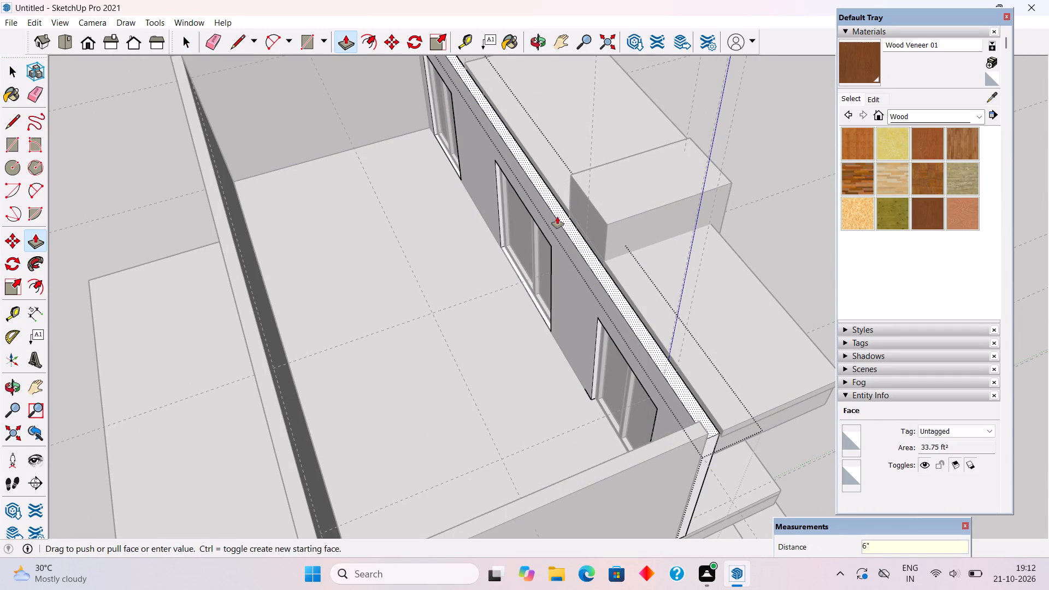
scroll(569, 230, down, 4)
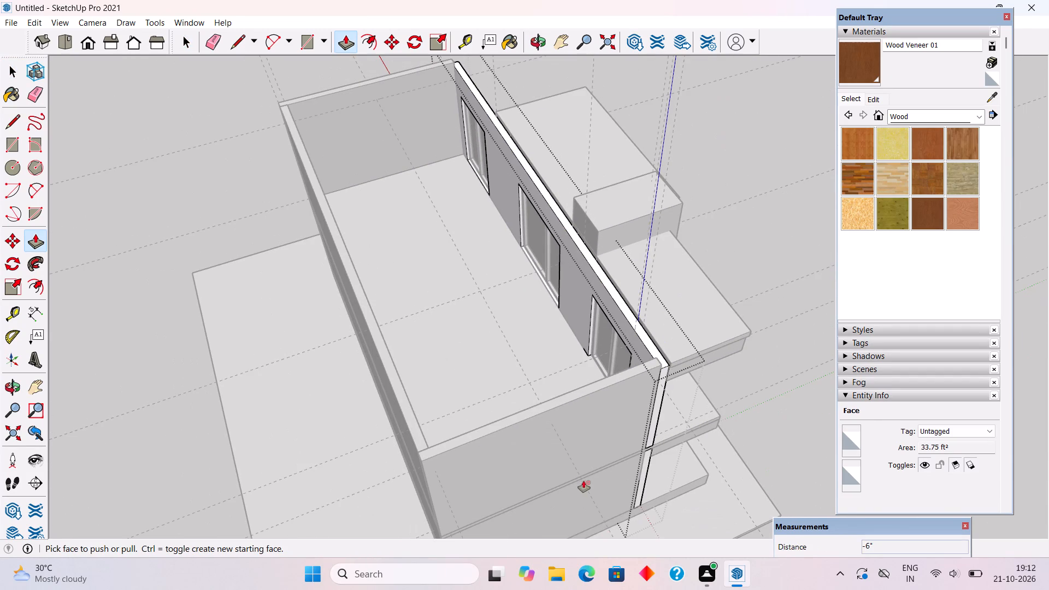
key(space)
Push/Pull the top face of the near short end wall down 6".
triple_click(594, 398)
key(p)
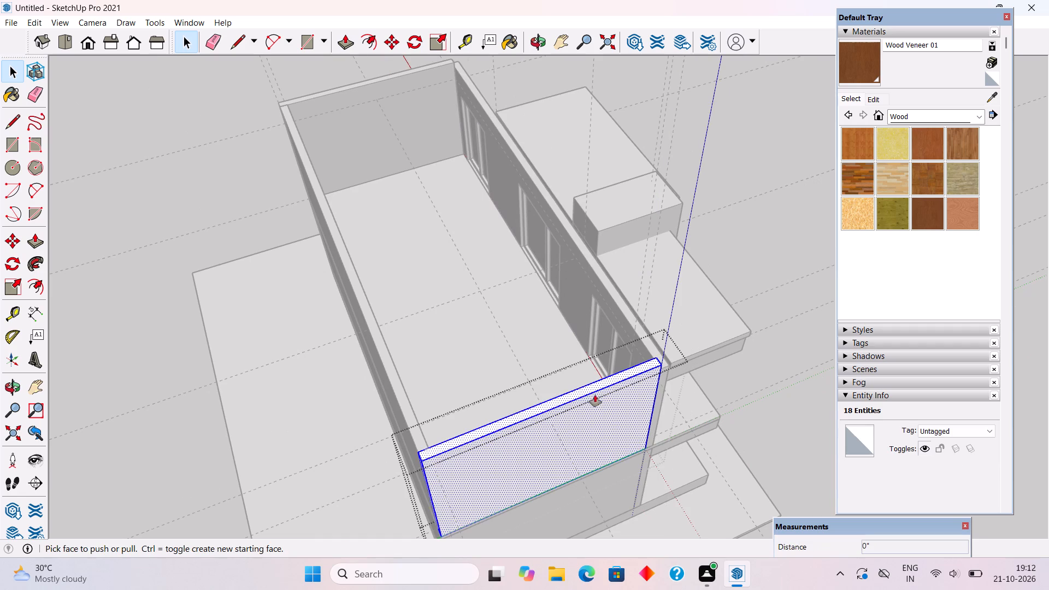
click(597, 384)
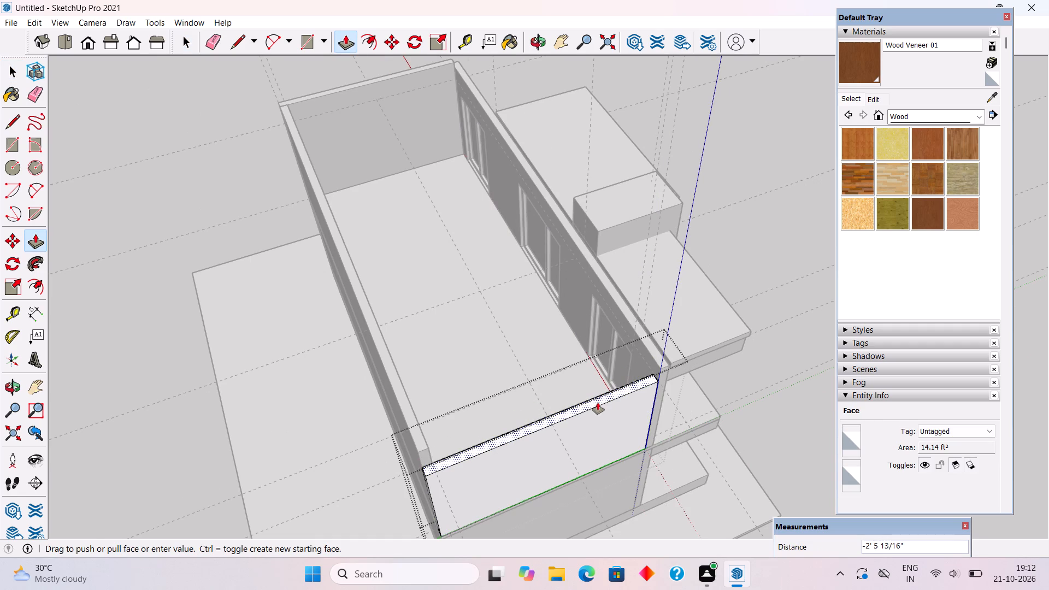
key(6)
key(shift+quotedbl)
key(Return)
key(space)
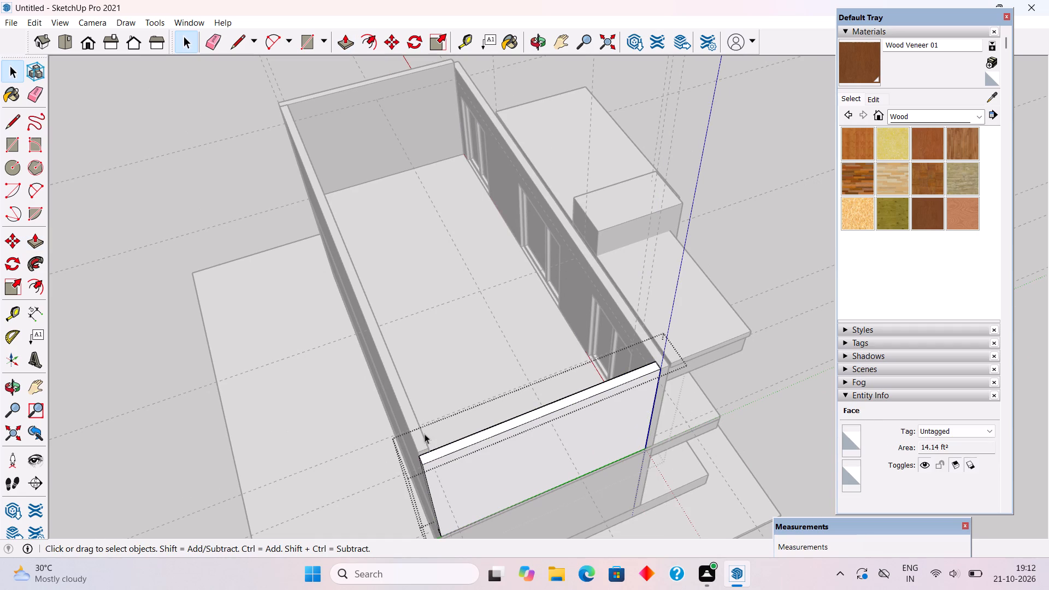
Push/Pull the long rear wall's top face down to meet the top of the lowered short end wall.
double_click(422, 444)
click(422, 444)
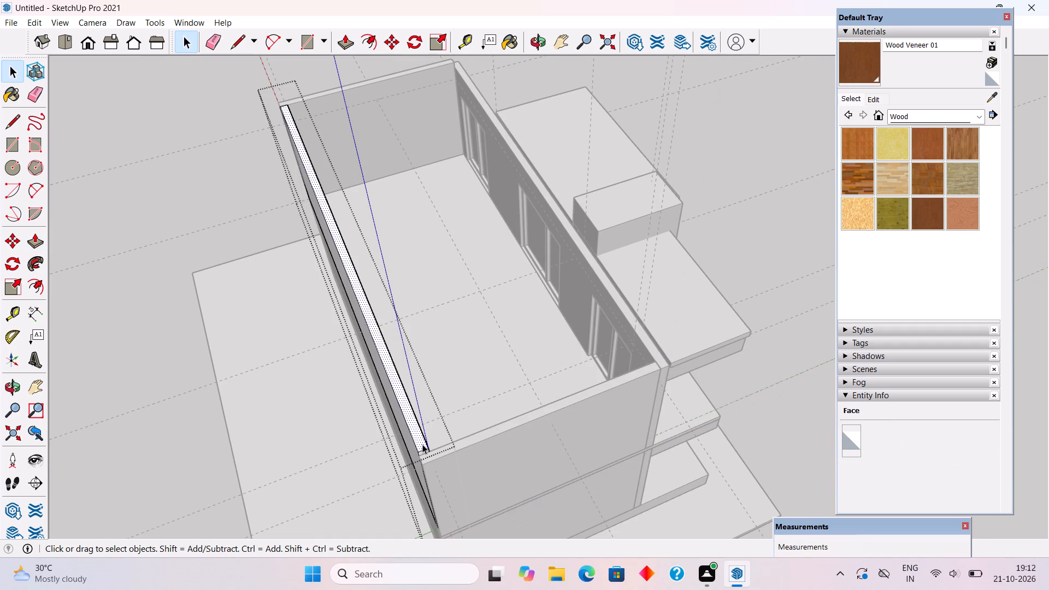
key(p)
click(423, 446)
click(427, 452)
key(space)
scroll(431, 452, down, 6)
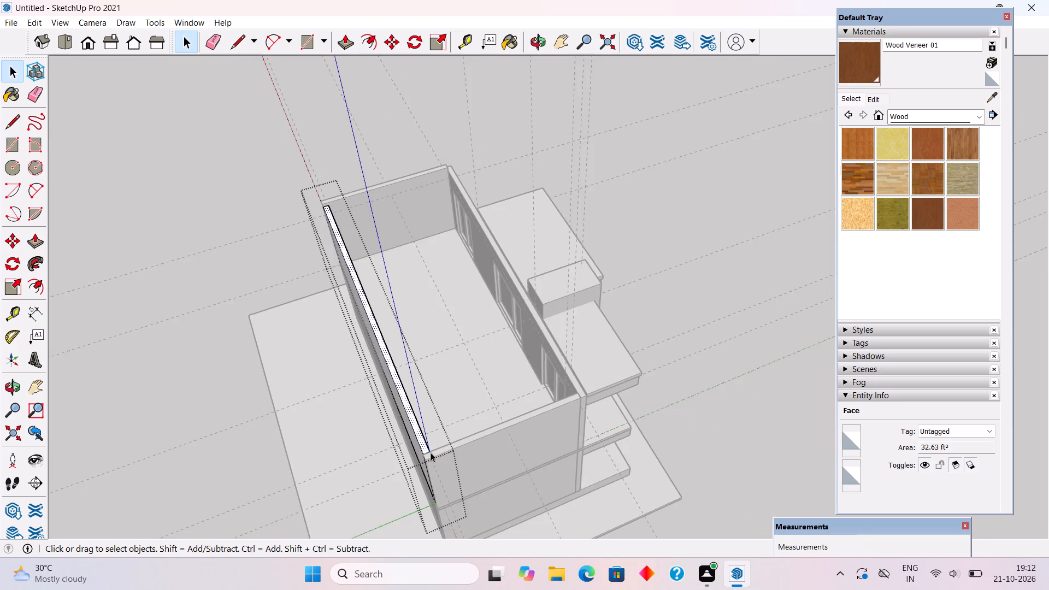
scroll(310, 160, up, 1)
click(317, 159)
Push/Pull the opposite short end wall's top face down 6" to the height of the long rear wall.
middle_drag(368, 241, 665, 281)
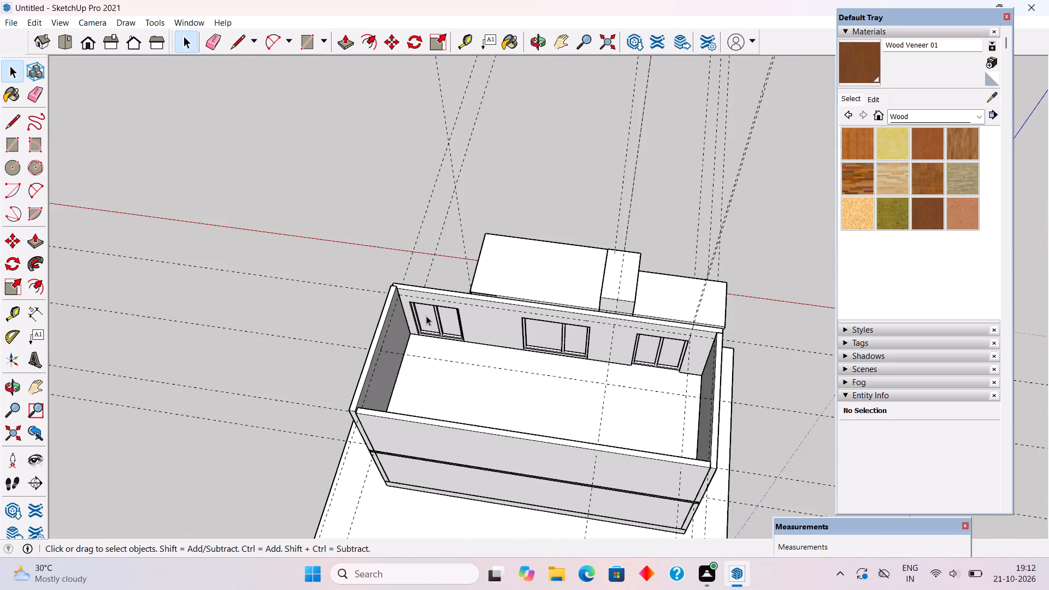
scroll(304, 362, up, 5)
triple_click(411, 312)
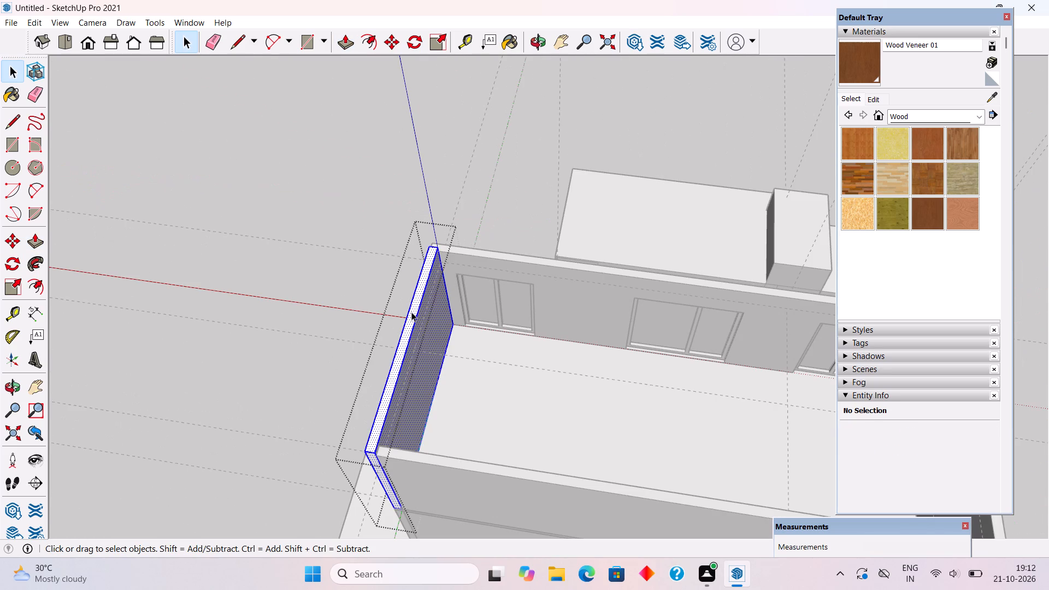
key(p)
click(411, 312)
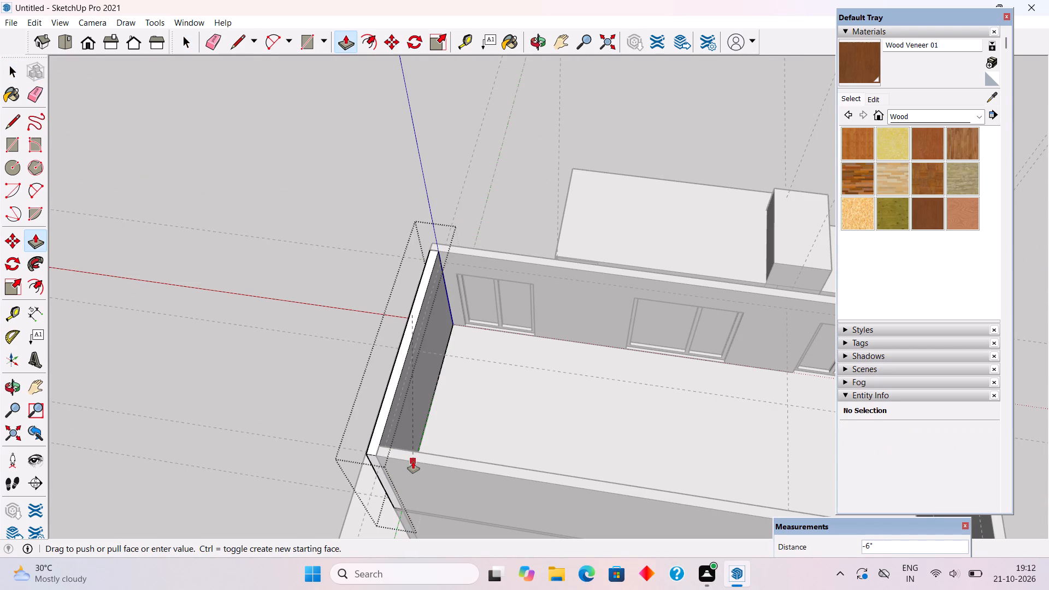
click(413, 462)
key(space)
click(303, 302)
Draw a line across the windowed front wall's top face at the corner of the adjoining projecting roof slab.
middle_drag(578, 301, 770, 313)
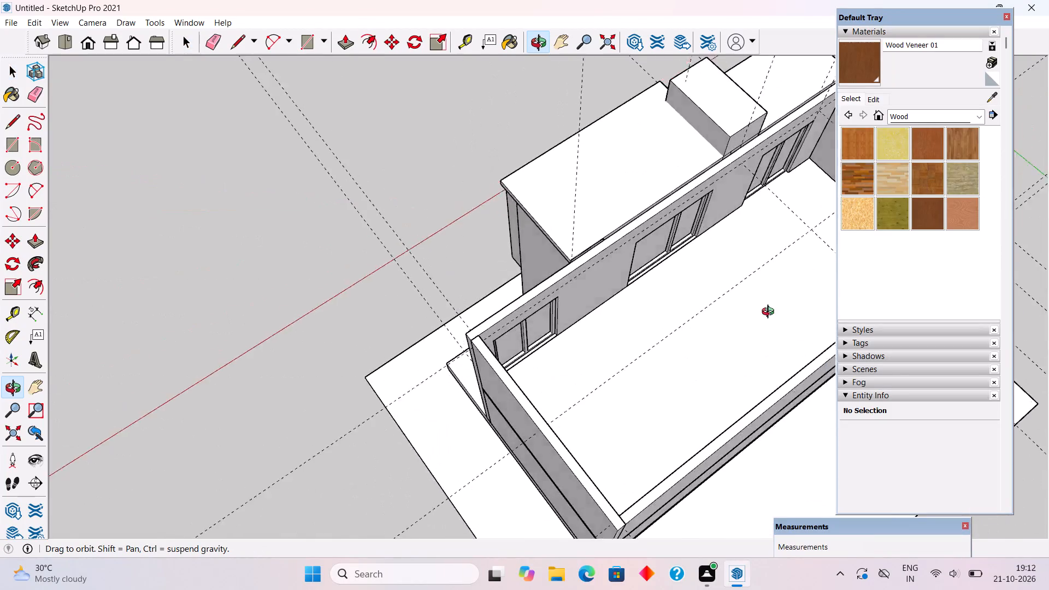
middle_drag(770, 313, 464, 192)
scroll(598, 230, up, 4)
scroll(650, 287, up, 2)
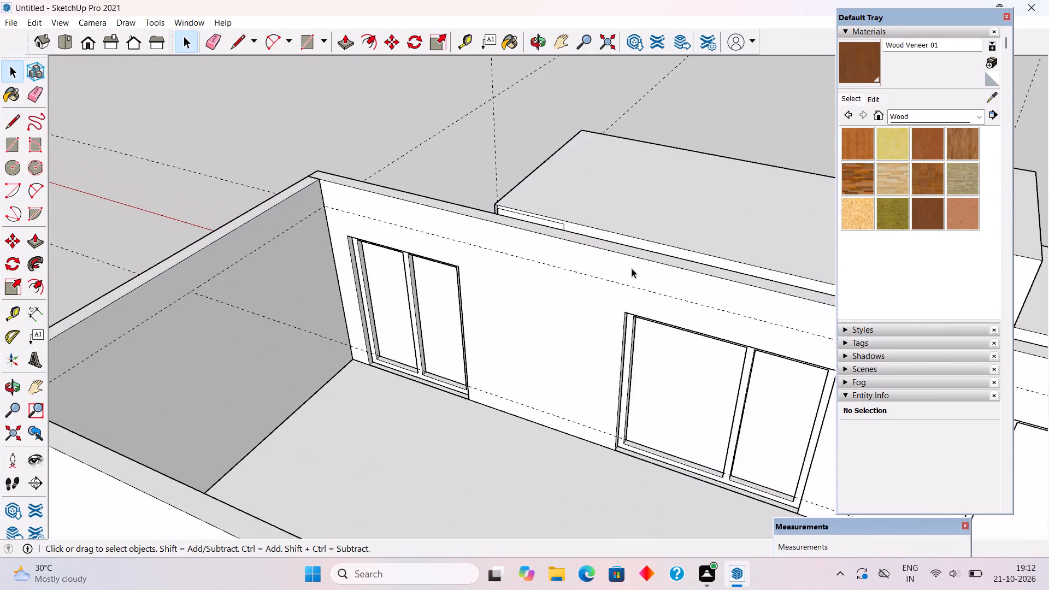
scroll(632, 268, down, 7)
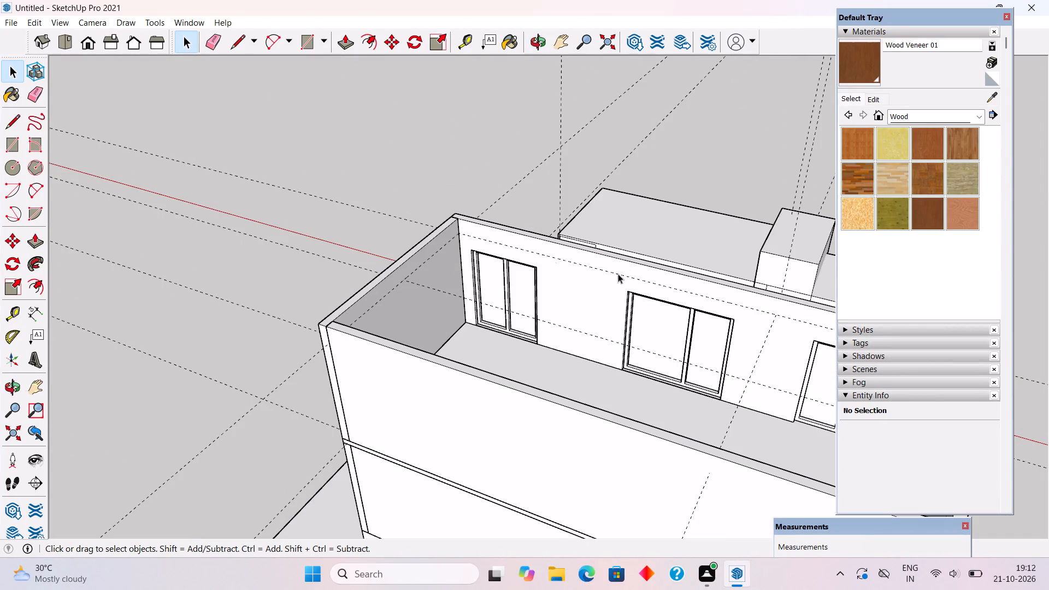
middle_drag(564, 270, 676, 391)
scroll(562, 274, up, 4)
click(523, 244)
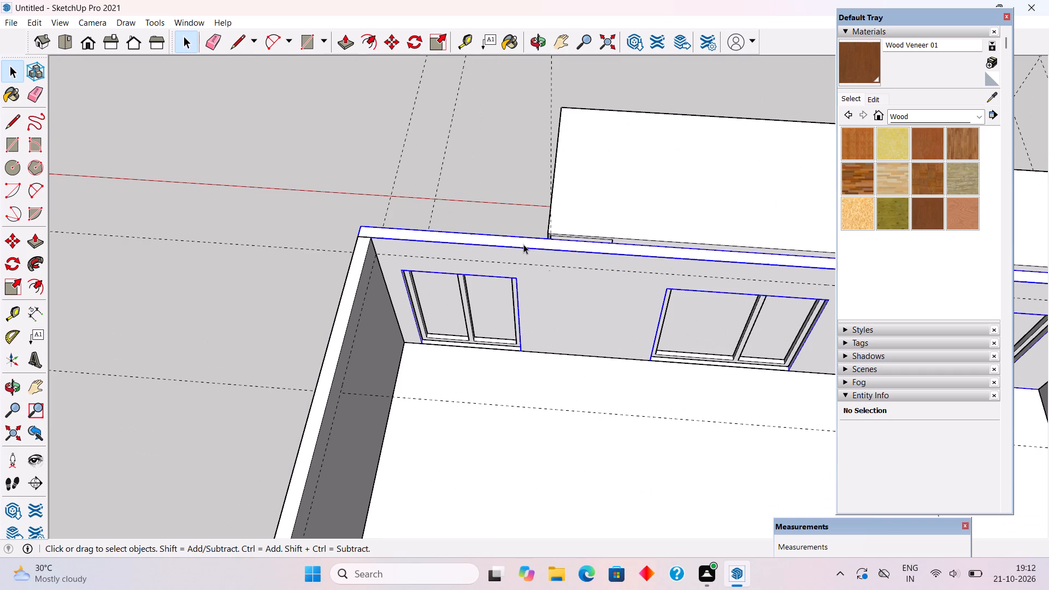
triple_click(523, 244)
scroll(567, 234, up, 10)
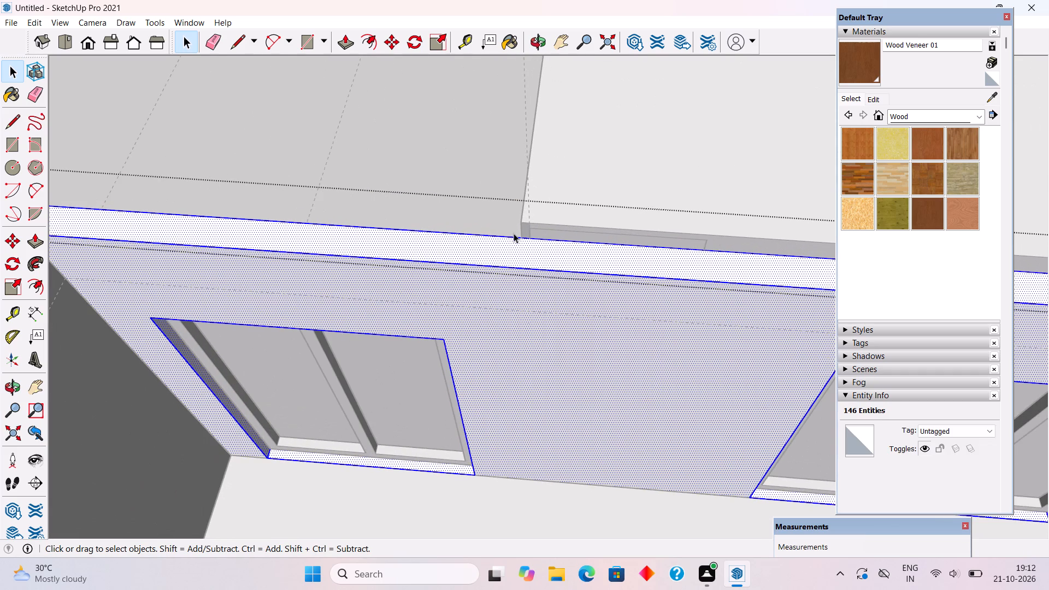
key(l)
click(521, 236)
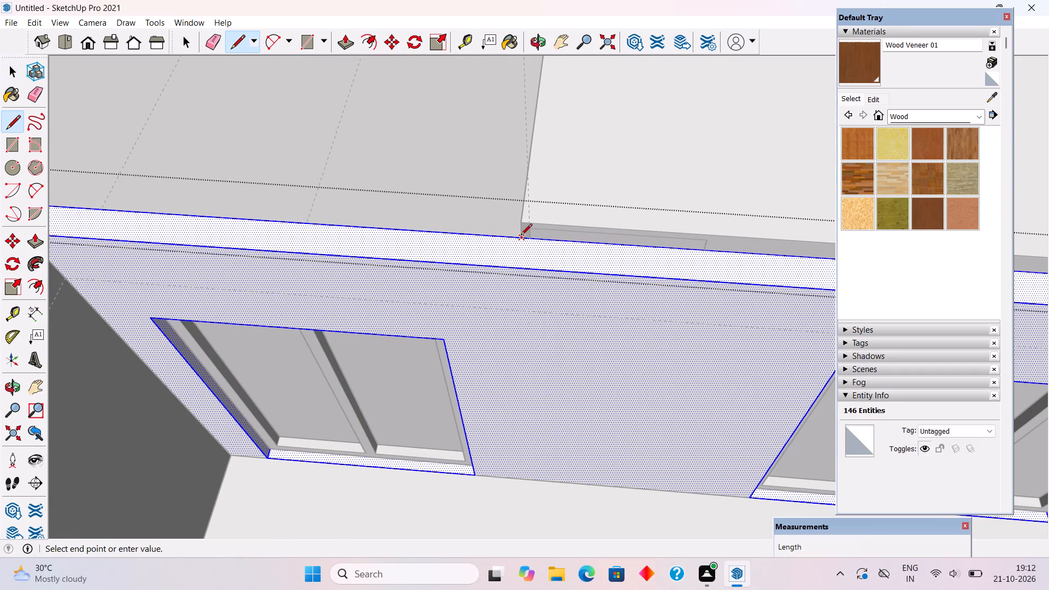
click(519, 265)
Push/Pull the end section of the windowed front wall's top face, beyond the projecting slab's corner, by 6".
scroll(519, 265, down, 4)
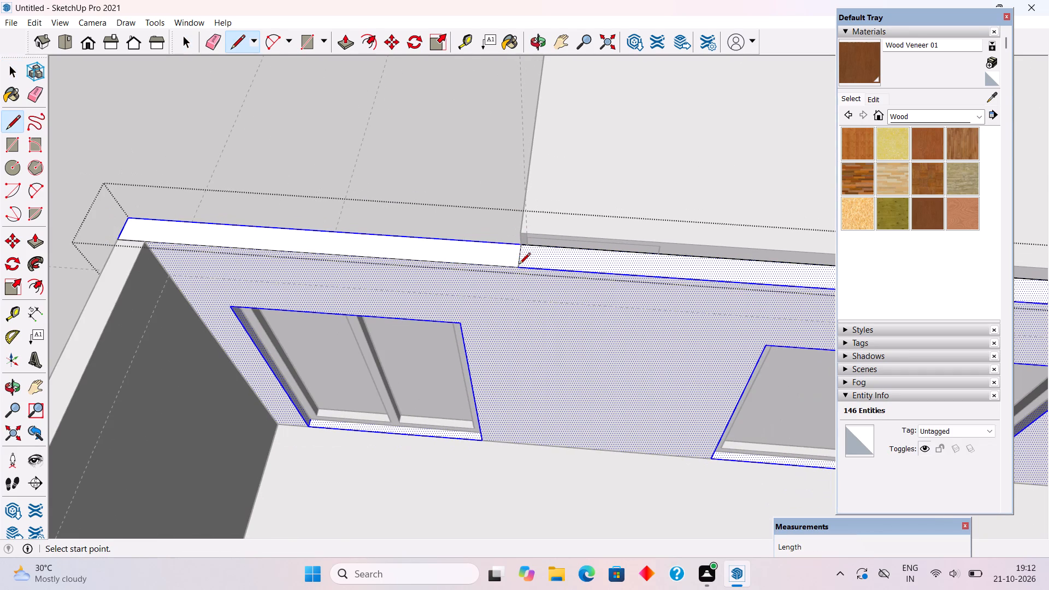
key(p)
click(508, 264)
click(555, 230)
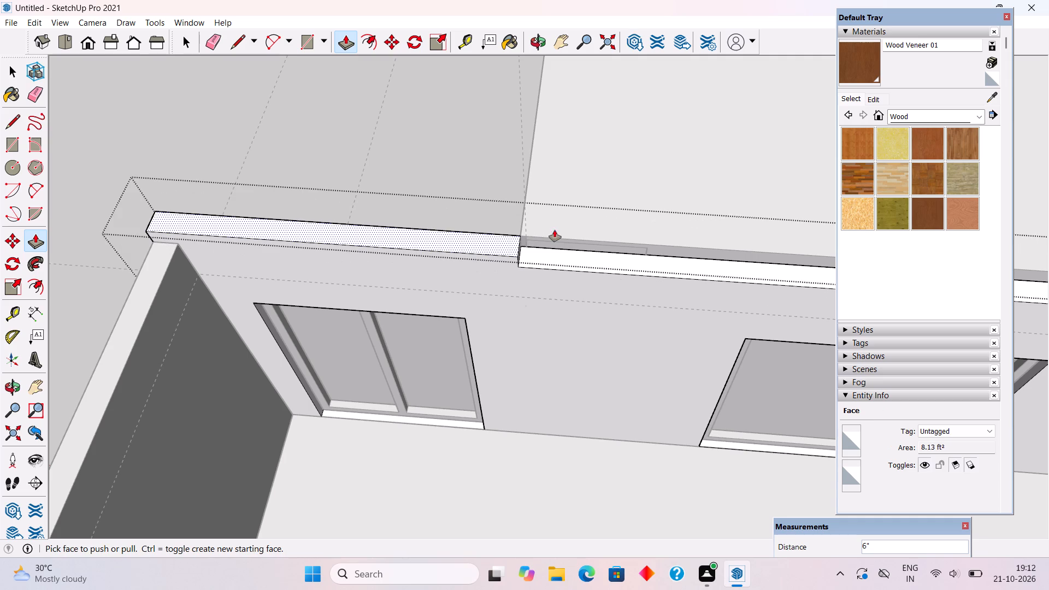
scroll(542, 278, down, 4)
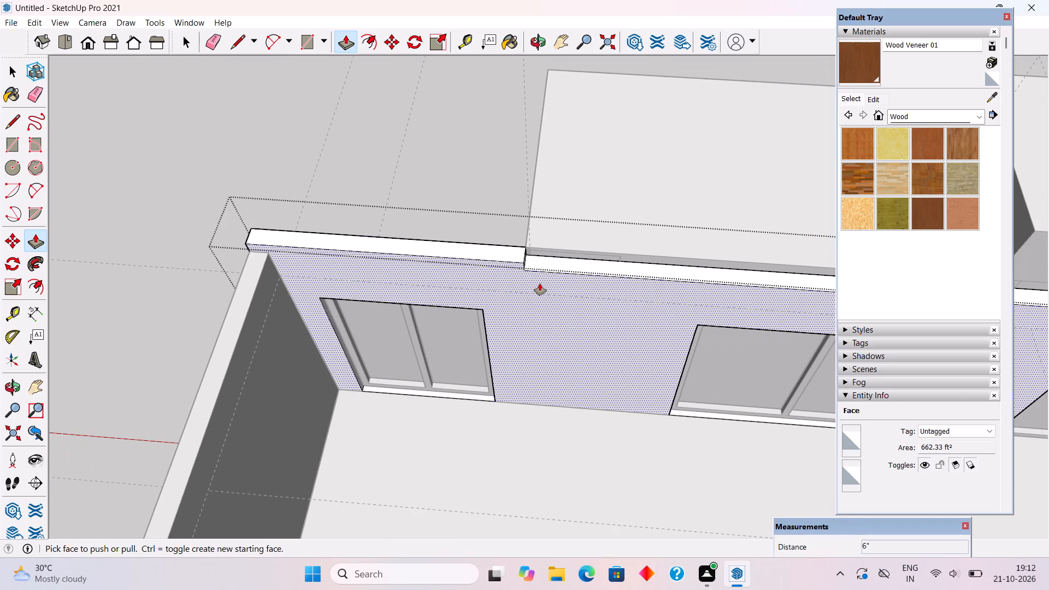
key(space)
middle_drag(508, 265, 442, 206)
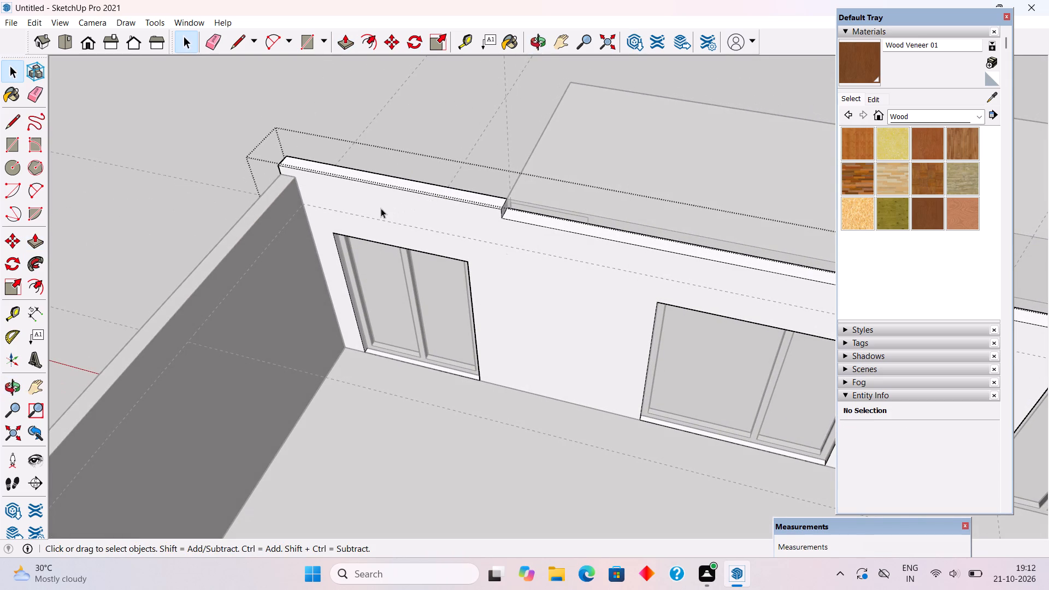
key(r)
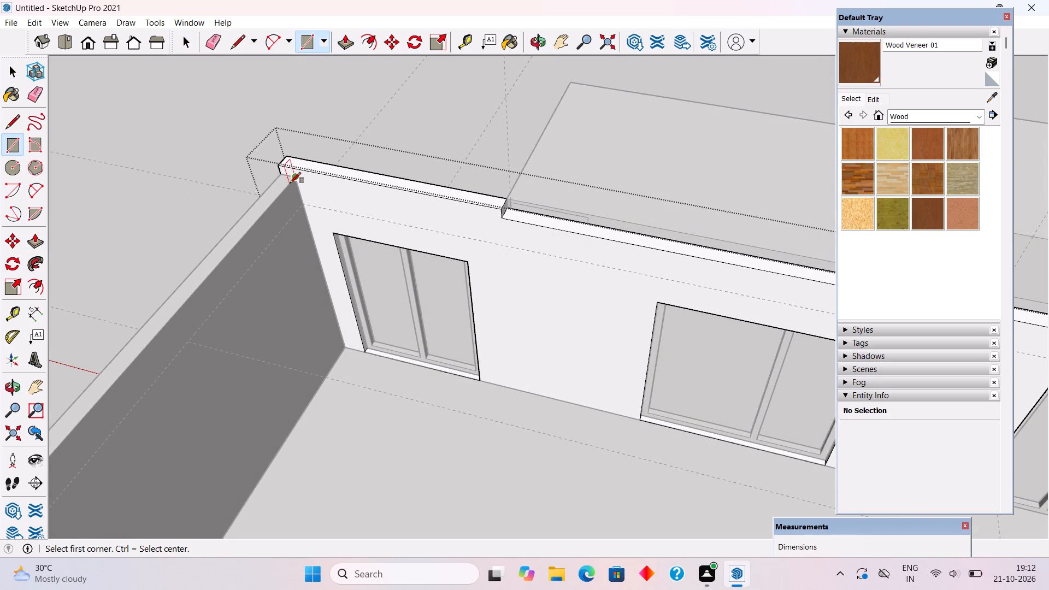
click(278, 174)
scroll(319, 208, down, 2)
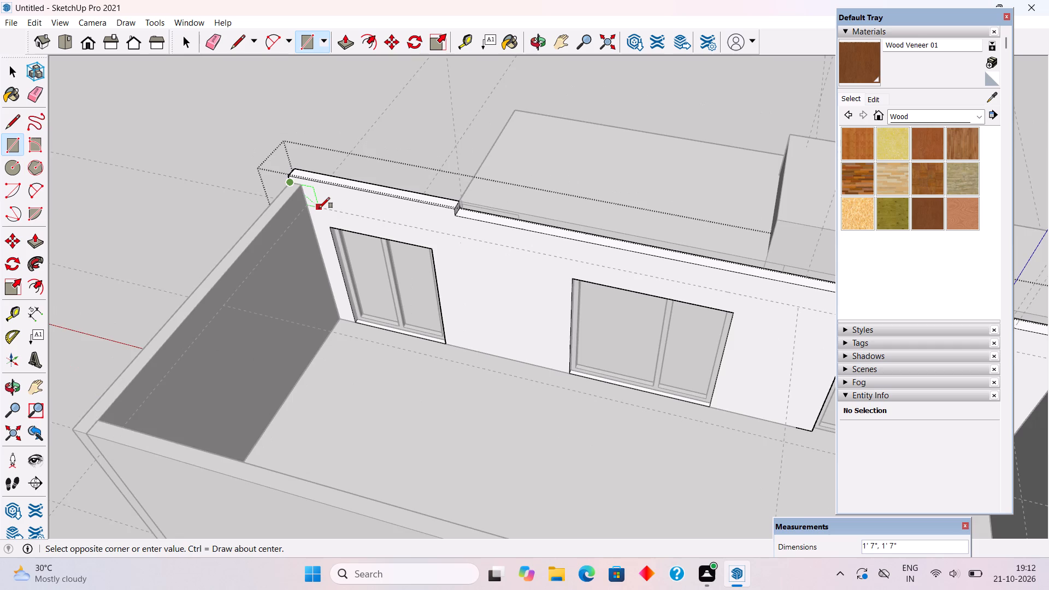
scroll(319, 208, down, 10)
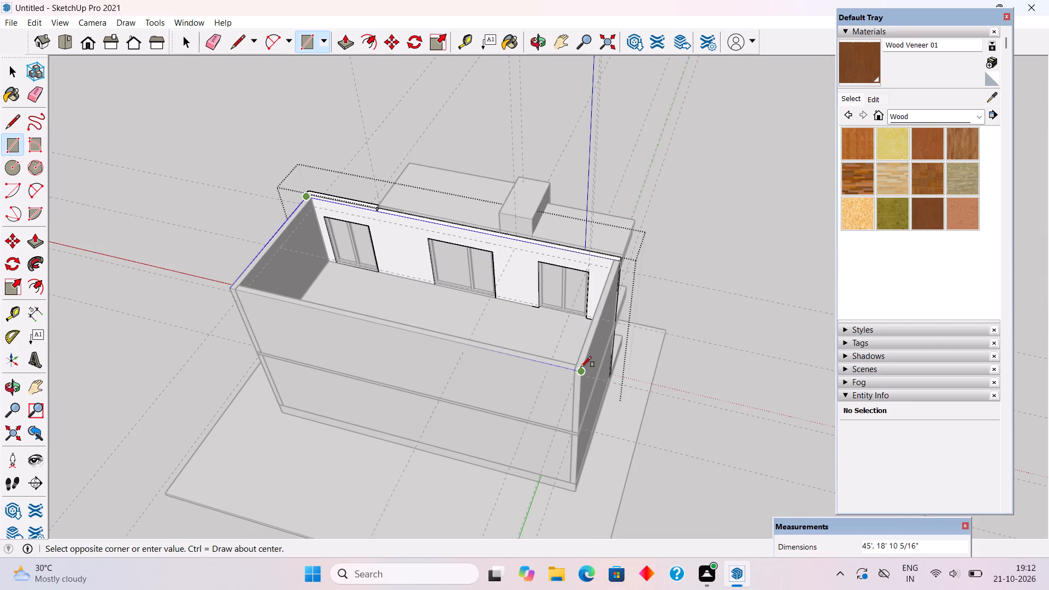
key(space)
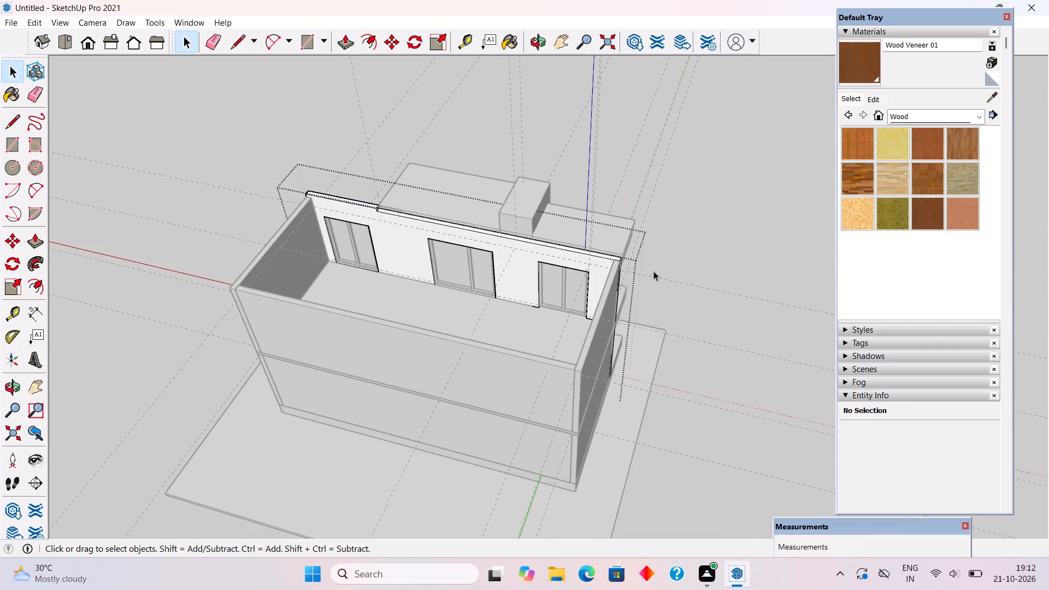
Outside the wall group, draw a 45' by 18' 10 5/16" rectangle over the wall tops, from the front wall's inner corner to the opposite rear corner.
click(659, 267)
key(r)
scroll(300, 276, up, 5)
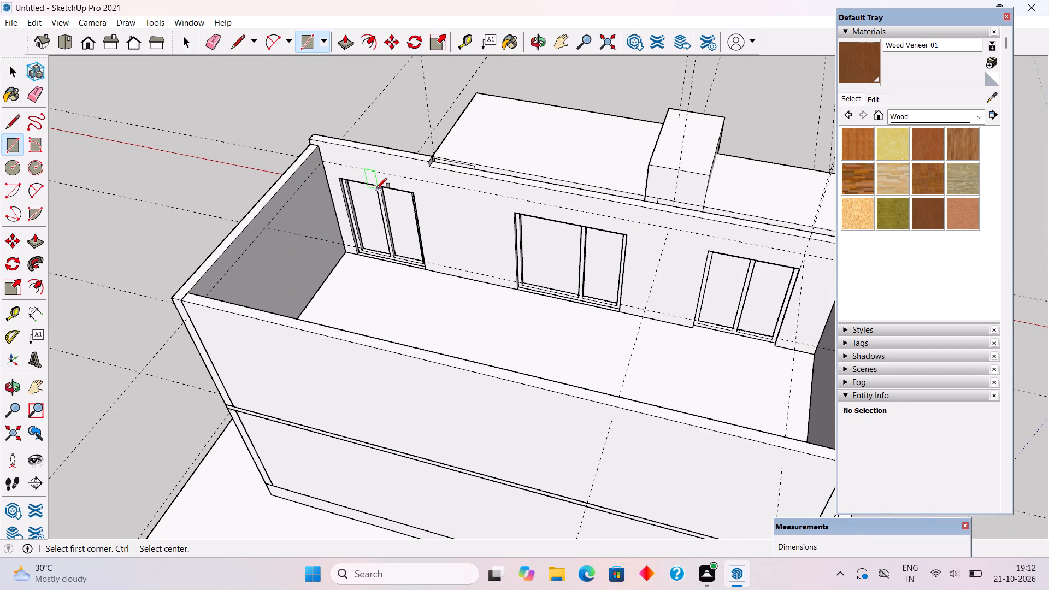
click(308, 147)
scroll(277, 226, down, 7)
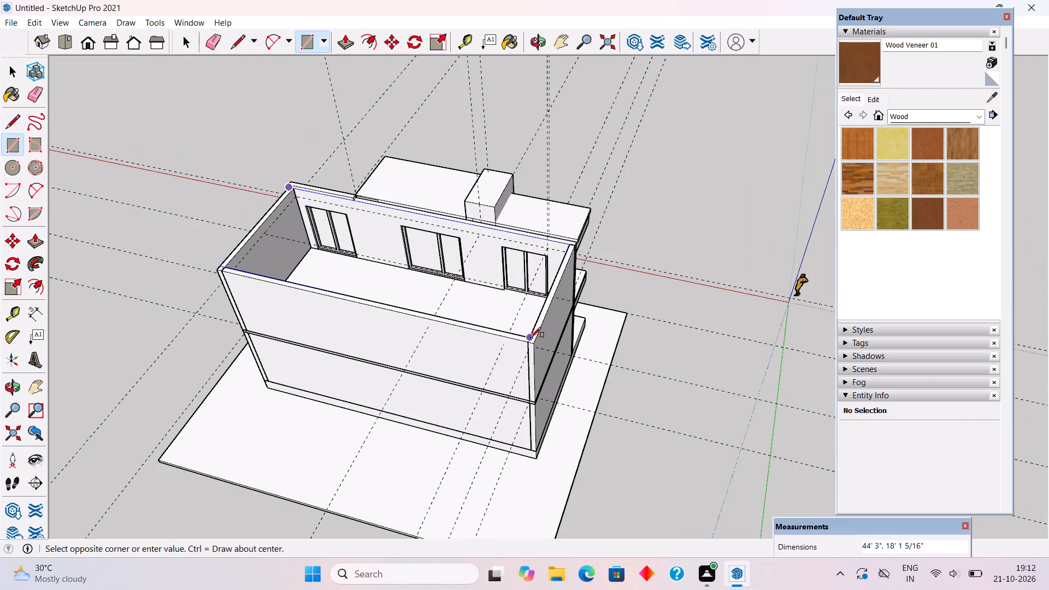
click(533, 346)
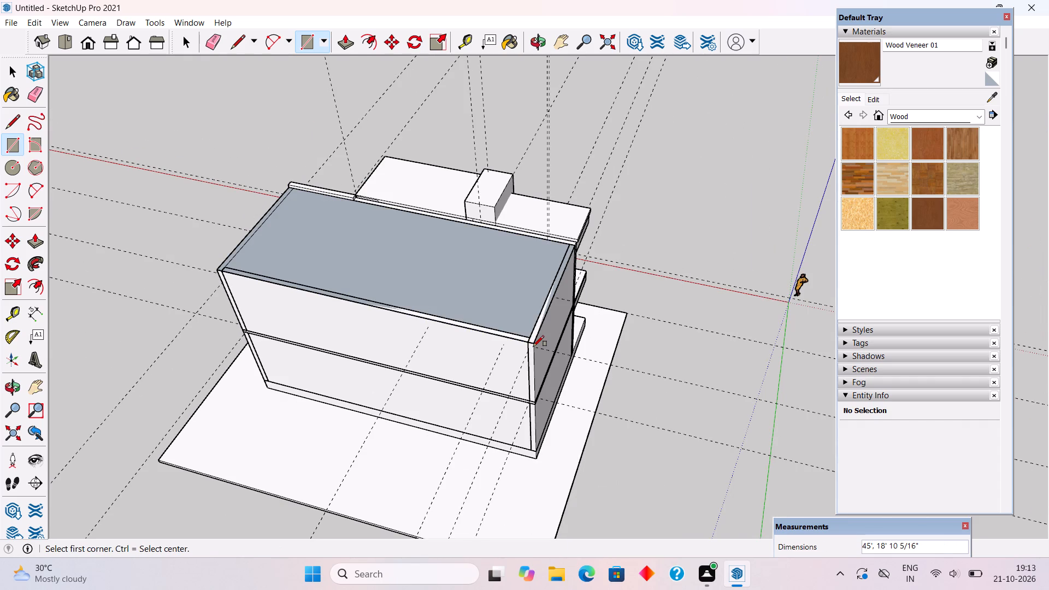
Push/Pull the rectangle over the walls up 6" to form the roof slab.
key(p)
click(496, 315)
text(6")
key(Return)
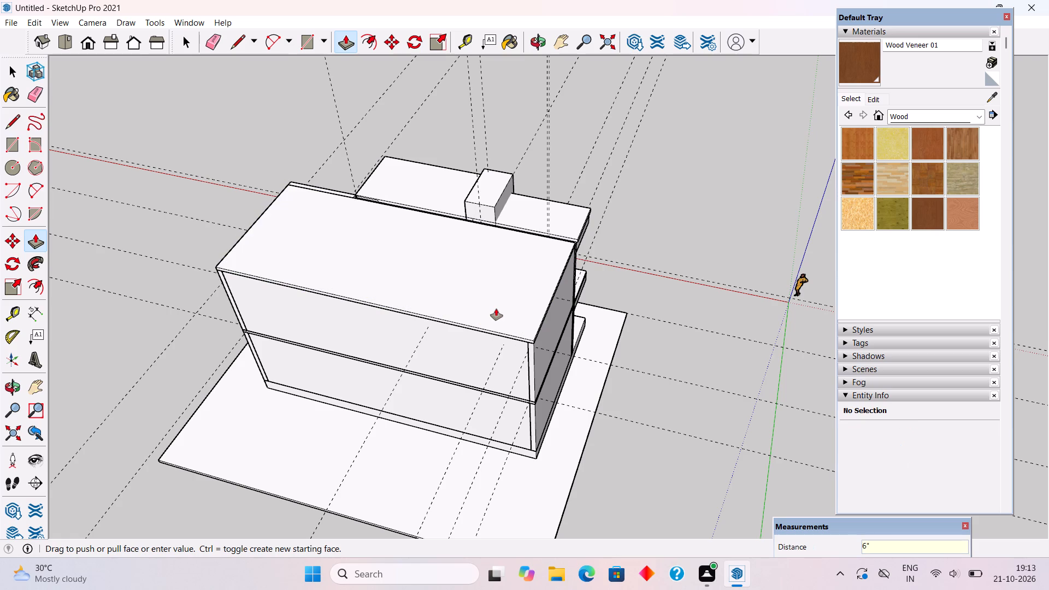
Examine the junction of the new roof slab, the front wall's top and the projecting roof slabs.
scroll(478, 249, up, 5)
middle_drag(500, 251, 316, 206)
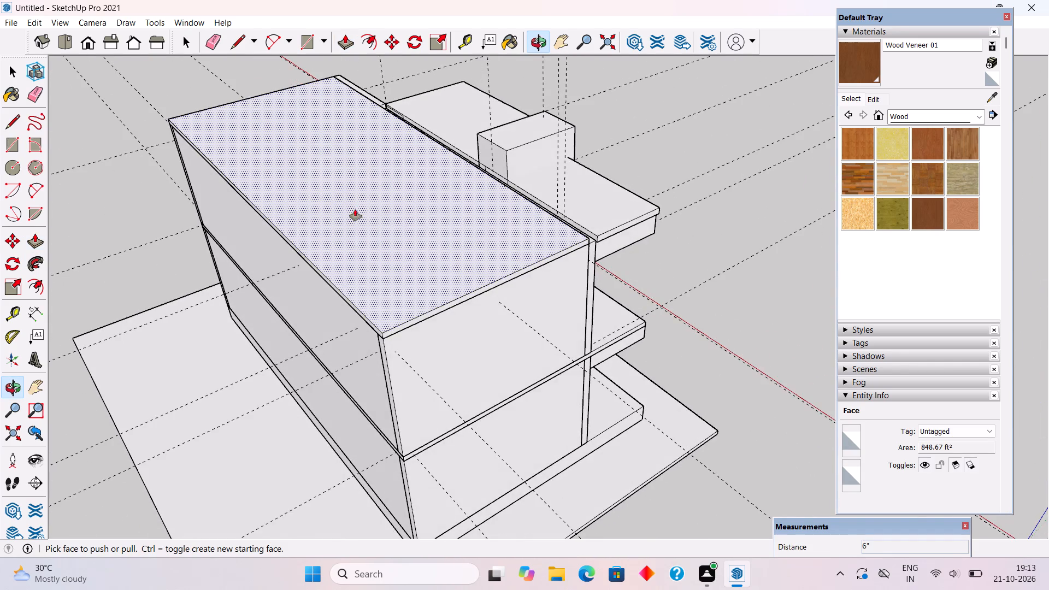
scroll(388, 219, up, 5)
middle_drag(576, 282, 452, 240)
middle_drag(605, 234, 494, 241)
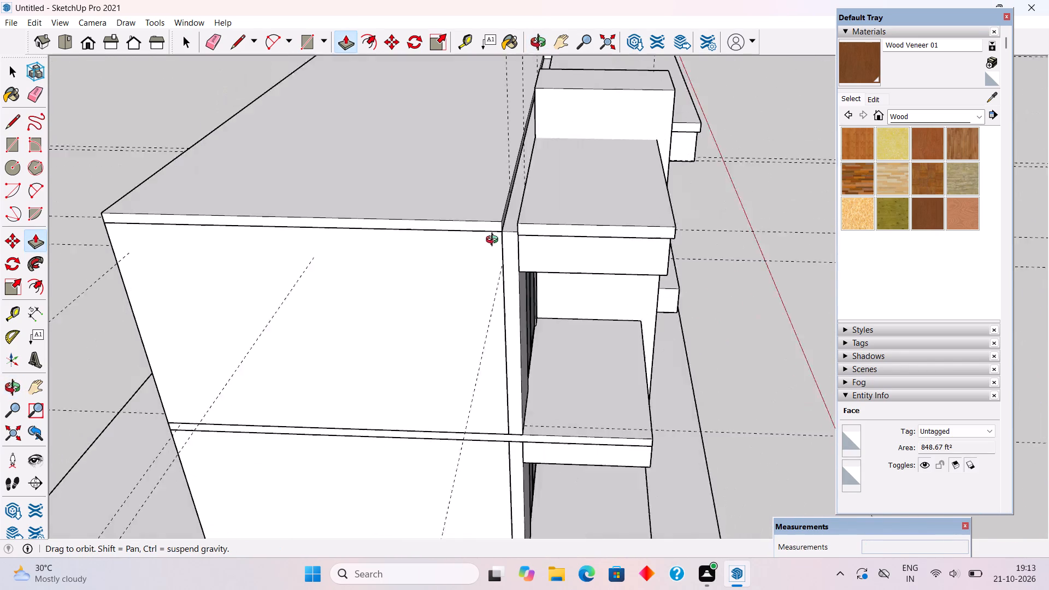
middle_drag(494, 241, 475, 278)
scroll(482, 259, up, 8)
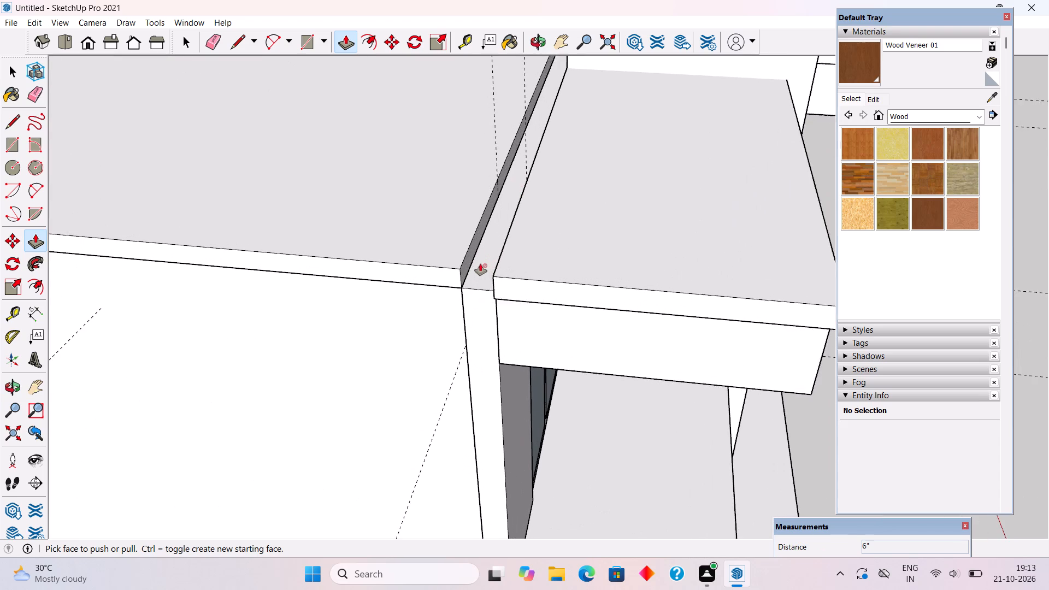
scroll(480, 264, down, 5)
scroll(469, 323, down, 5)
key(space)
scroll(526, 116, down, 13)
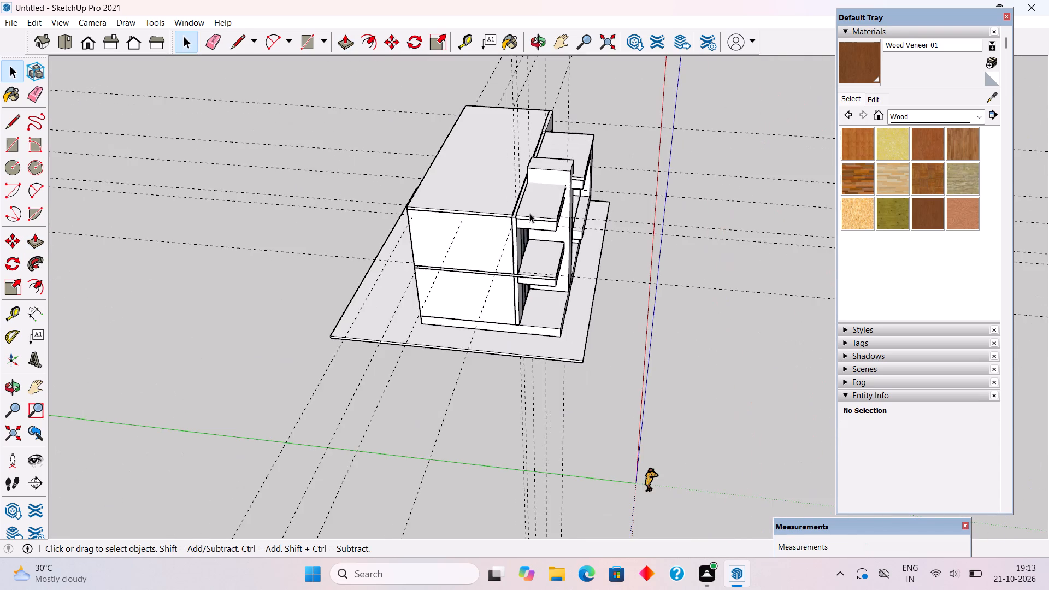
Select the whole new roof slab with all its connected faces and edges and make it a group.
drag(527, 115, 557, 114)
scroll(534, 115, up, 20)
triple_click(508, 127)
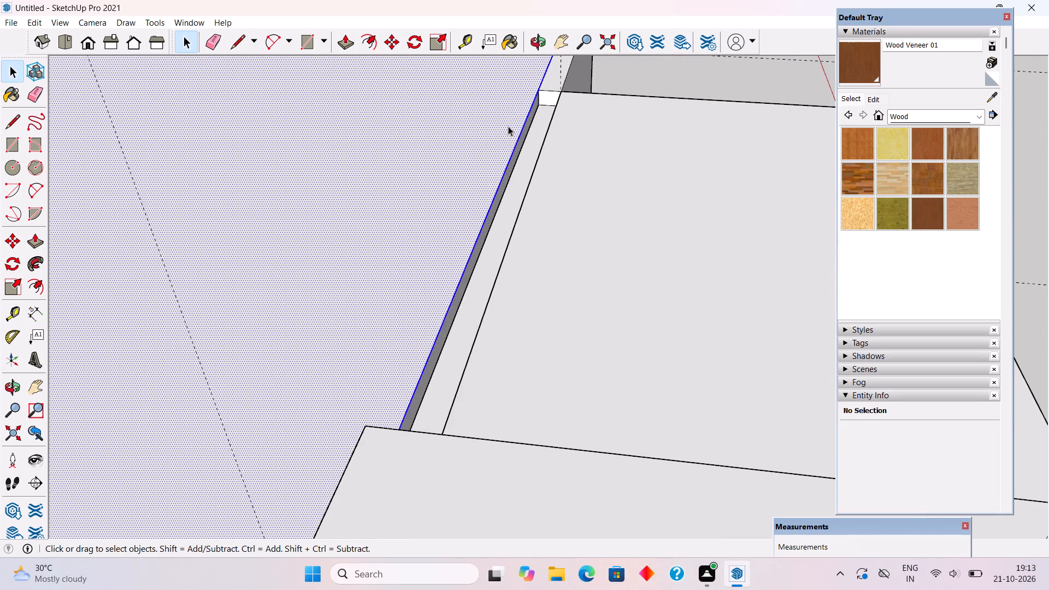
middle_drag(532, 105, 431, 117)
right_click(431, 117)
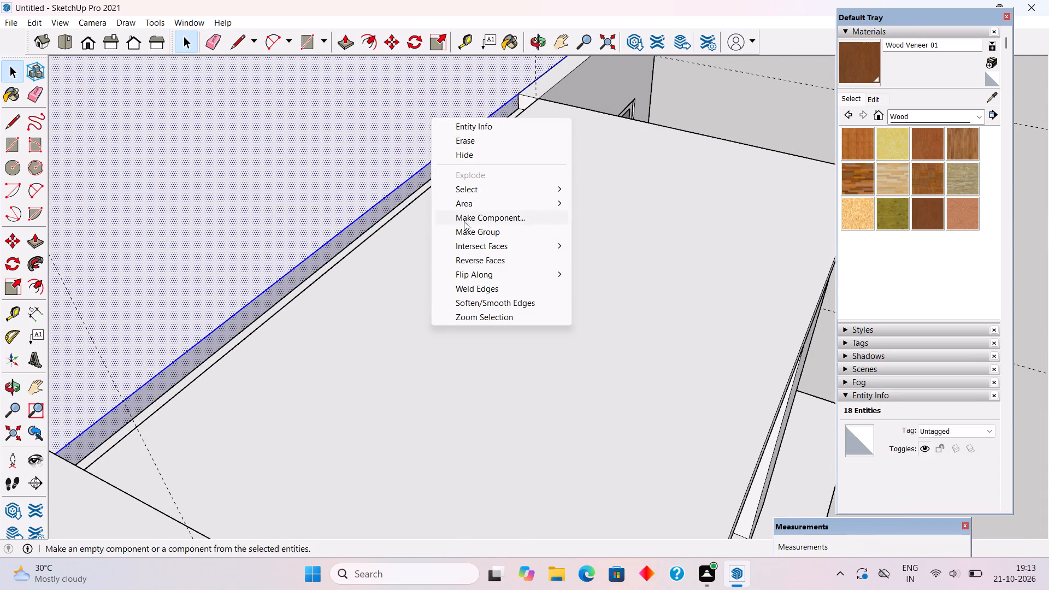
click(468, 229)
scroll(465, 229, down, 5)
click(655, 92)
Inside the roof slab group, draw a 6" vertical line across its front side face where the raised end section of the front wall begins.
scroll(505, 137, up, 5)
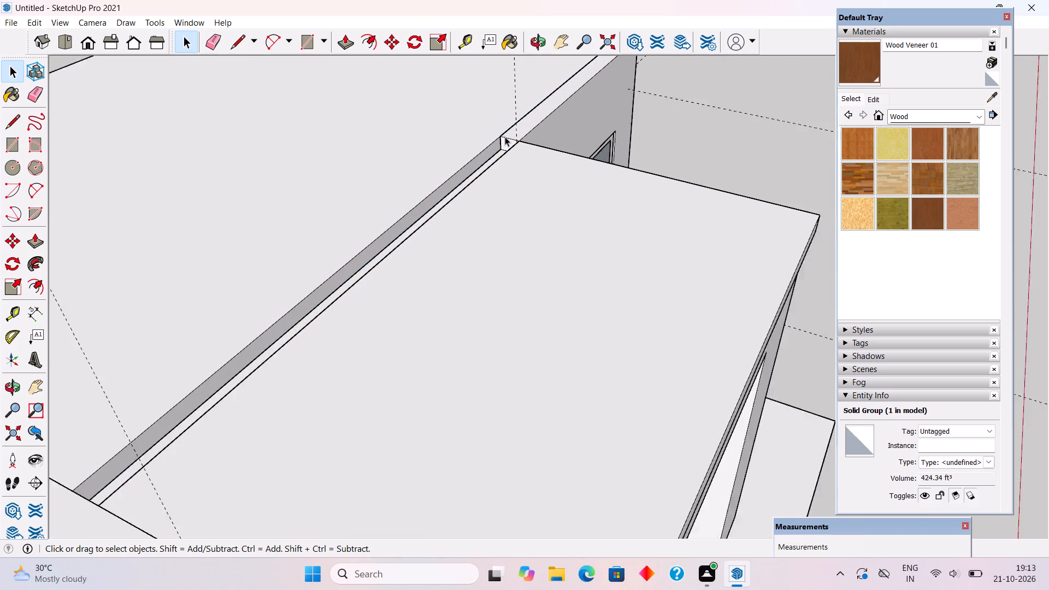
triple_click(465, 147)
scroll(491, 144, up, 4)
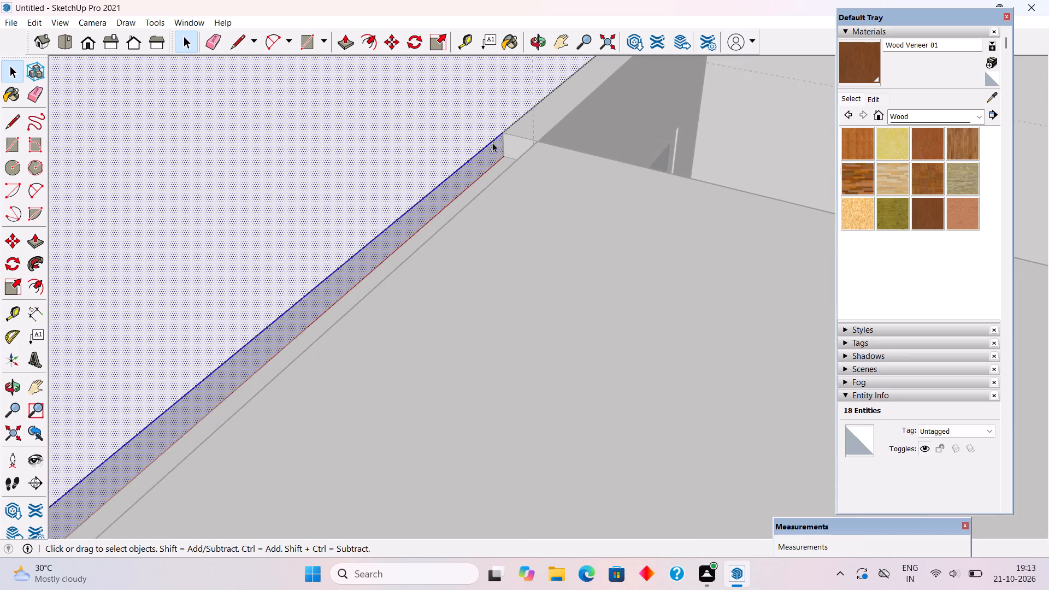
scroll(492, 141, up, 5)
key(l)
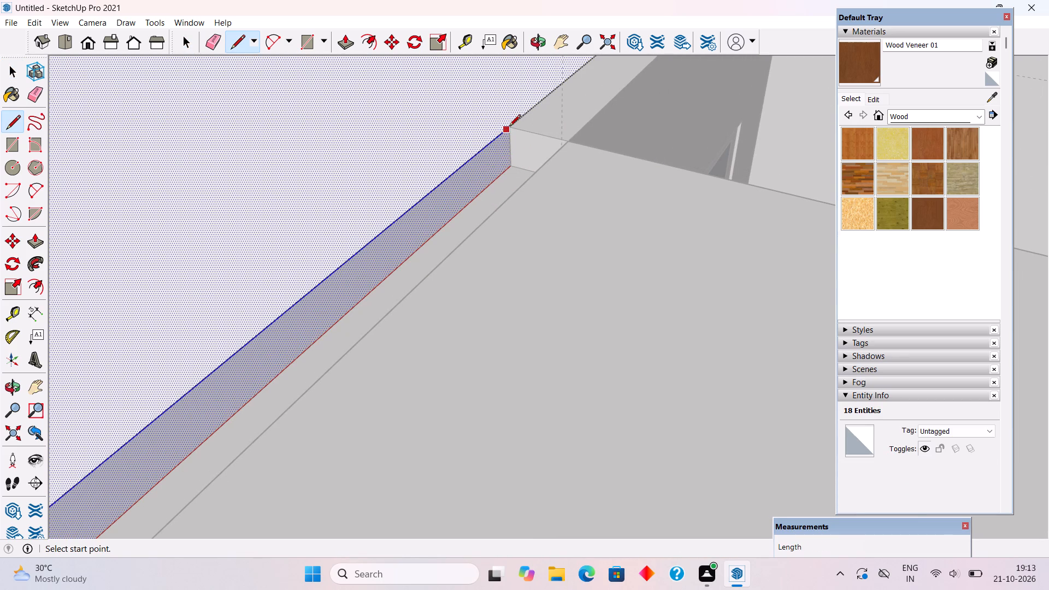
click(509, 127)
click(511, 164)
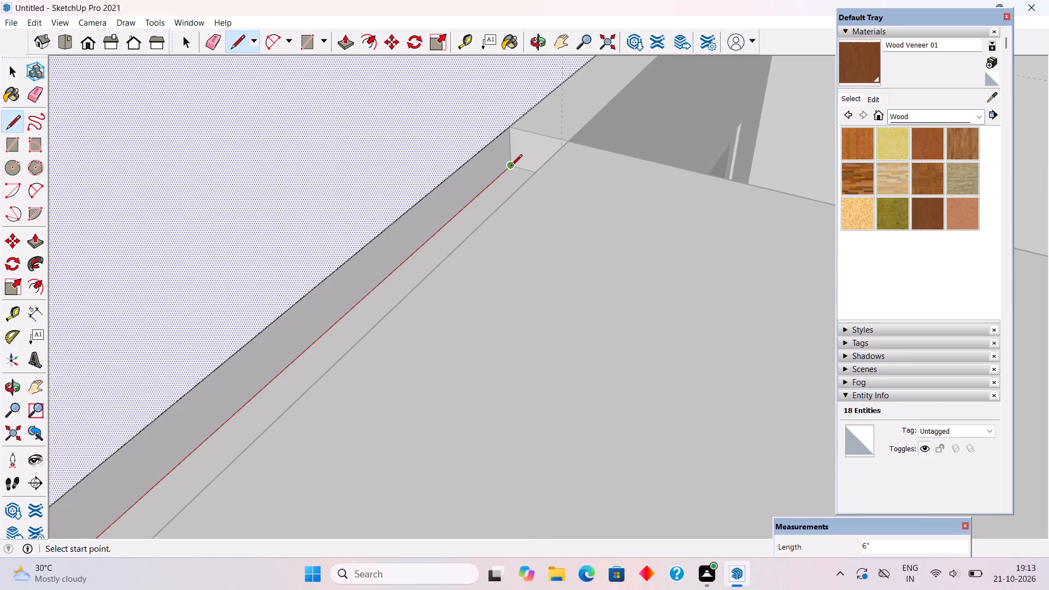
Push/Pull the long divided section of the slab's front side face out 9" over the front wall to the projecting slab, and close the group.
key(p)
click(488, 174)
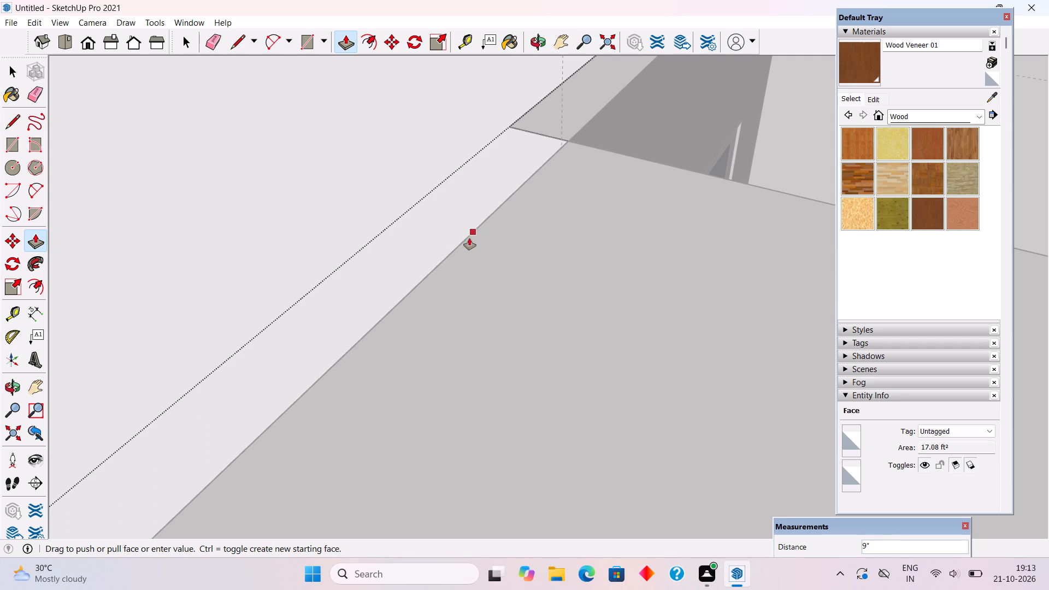
click(467, 240)
key(space)
scroll(467, 240, down, 18)
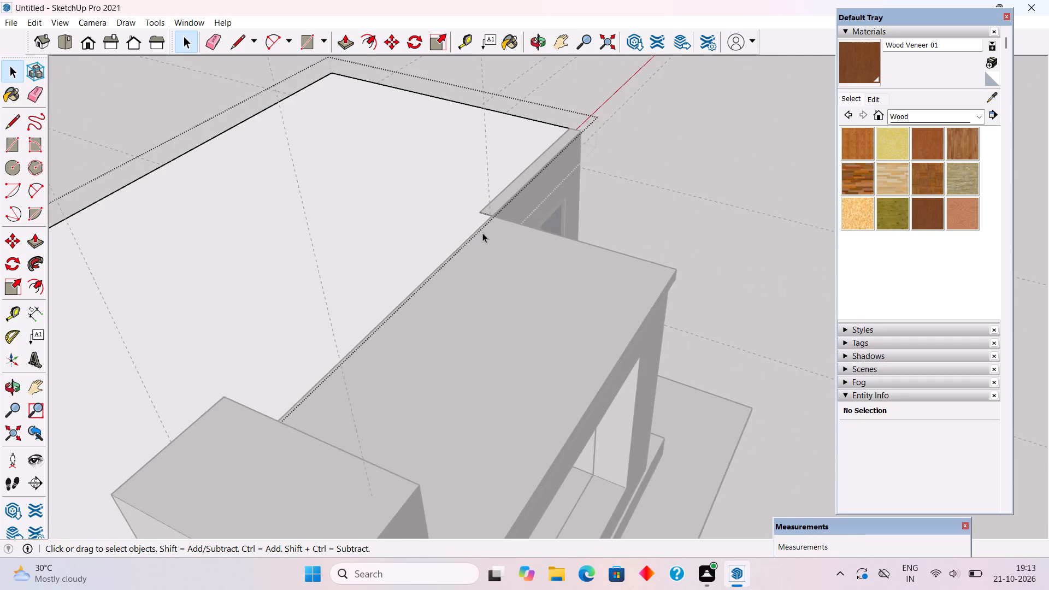
scroll(482, 233, down, 5)
click(719, 107)
Examine the house from the front and from above with the extended roof slab in place.
middle_drag(506, 280, 218, 147)
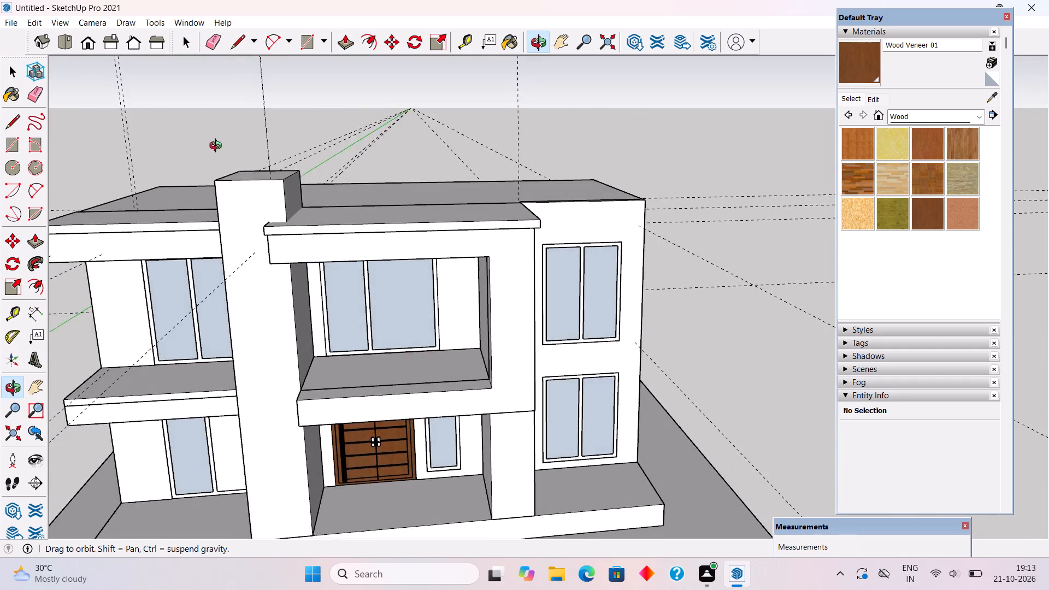
middle_drag(218, 147, 553, 185)
scroll(553, 194, down, 9)
middle_drag(472, 192, 442, 344)
scroll(442, 344, down, 4)
scroll(439, 258, down, 6)
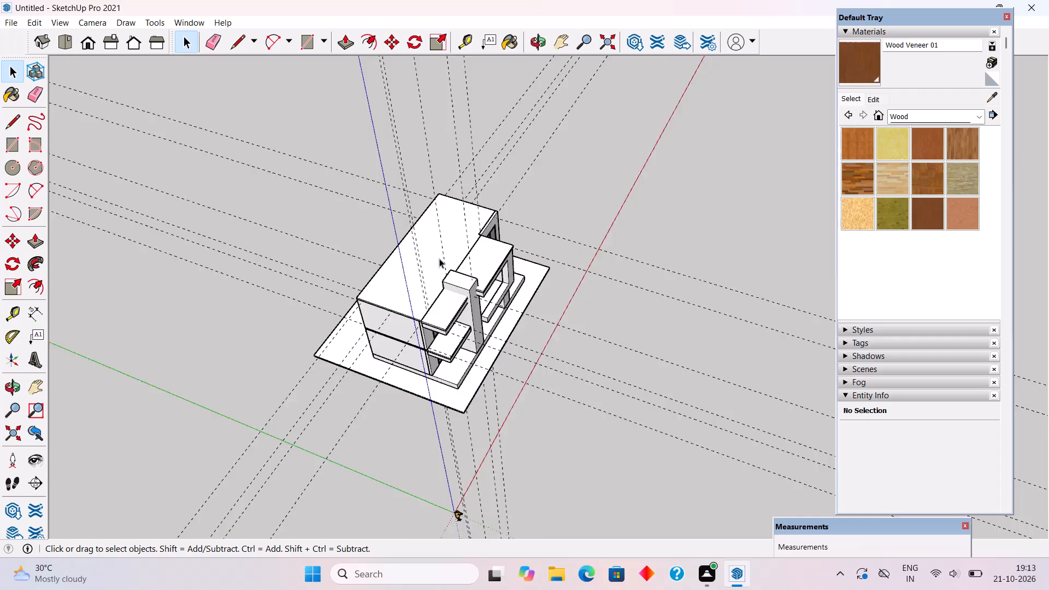
Place guides on the roof slab 4' in from its short end edge and about 9' 9 5/8" in from its front edge, through the end edge's midpoint.
scroll(346, 353, up, 6)
middle_drag(350, 334, 540, 449)
scroll(491, 322, up, 5)
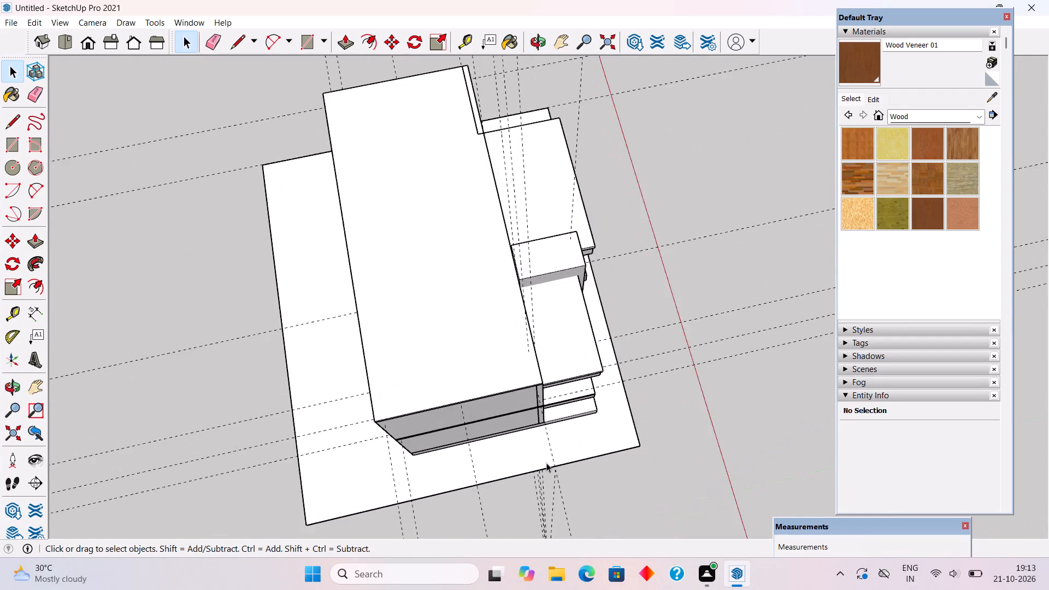
scroll(546, 463, up, 5)
key(t)
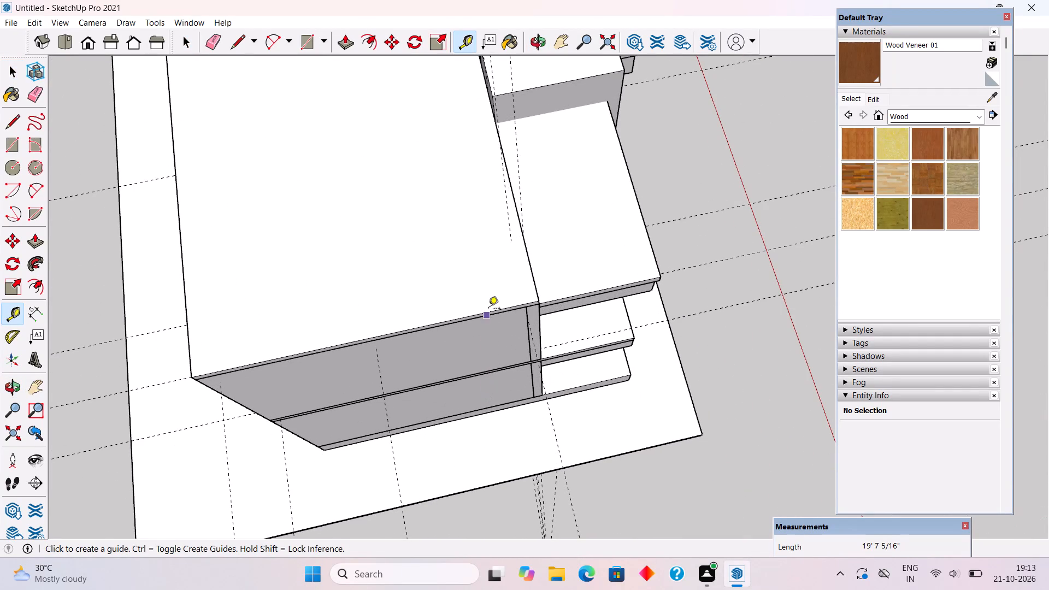
click(489, 308)
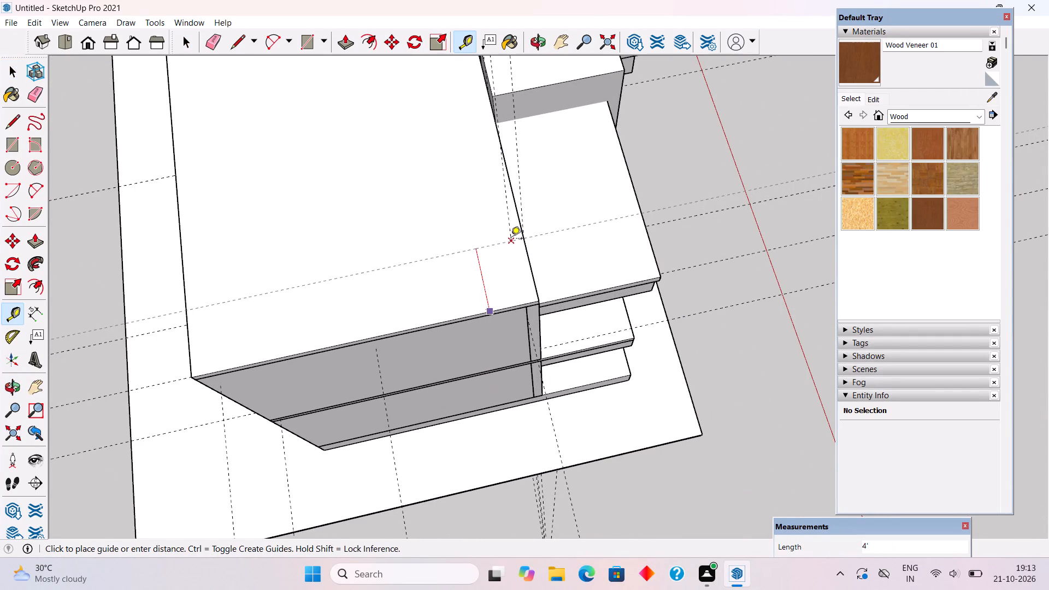
click(511, 239)
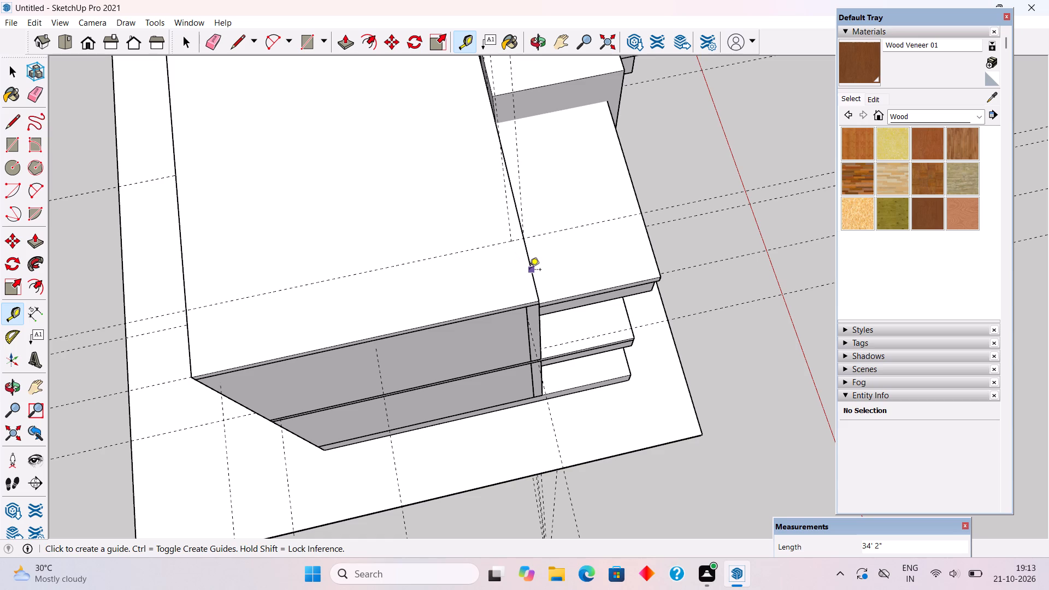
click(529, 270)
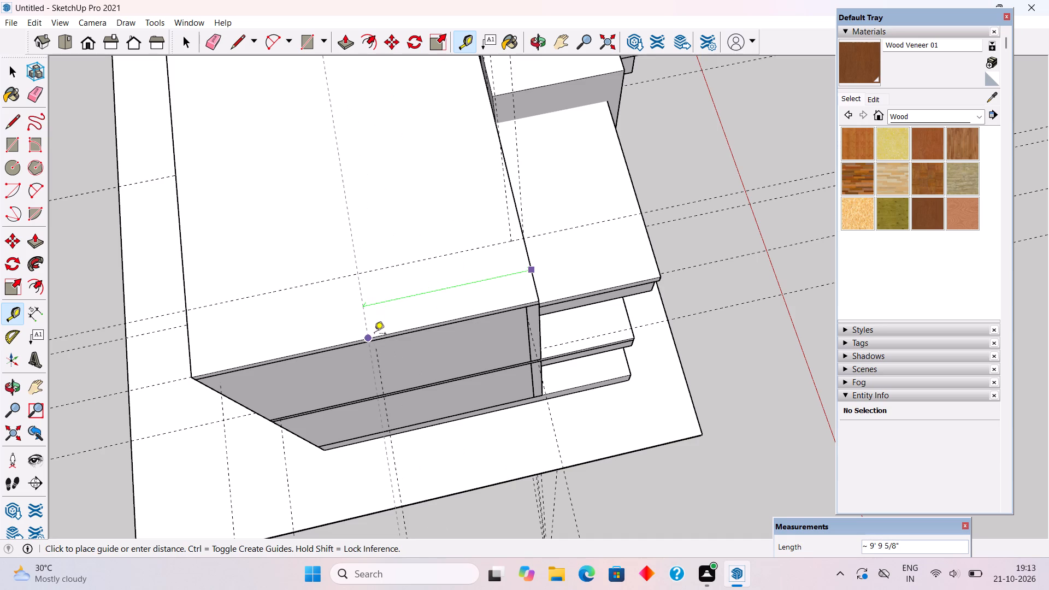
click(374, 334)
Draw a rectangle of about 9' 9 5/8" by 4' on the roof slab from the guide intersection to the slab's front end corner.
key(r)
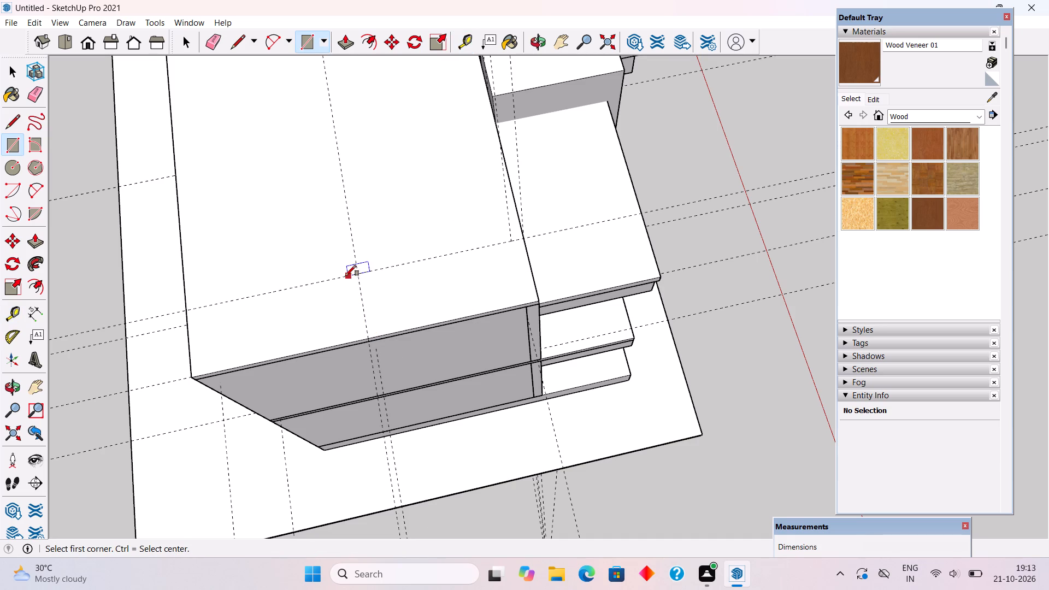
click(353, 274)
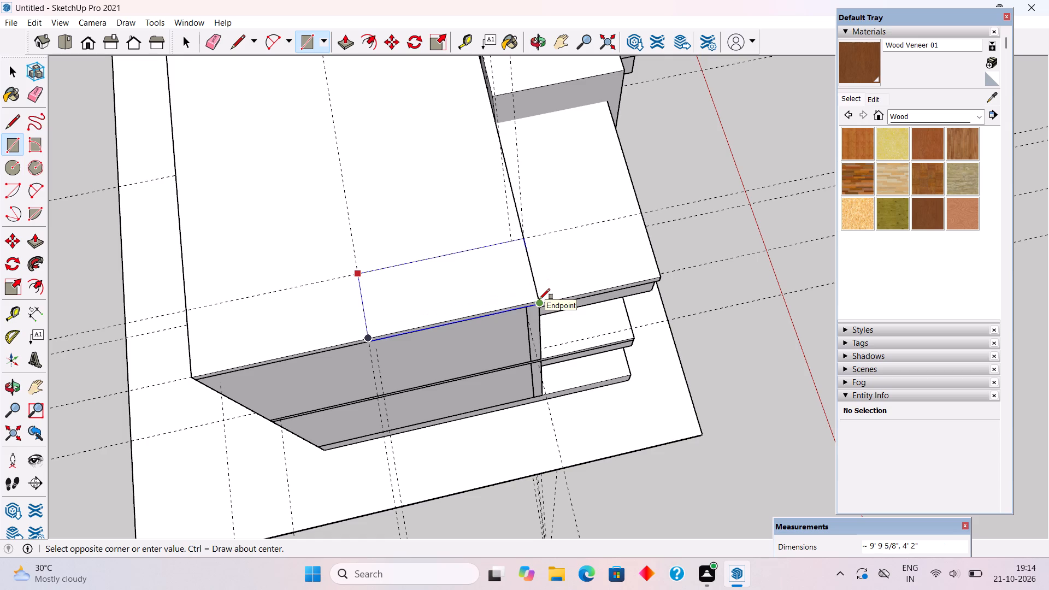
scroll(539, 285, up, 2)
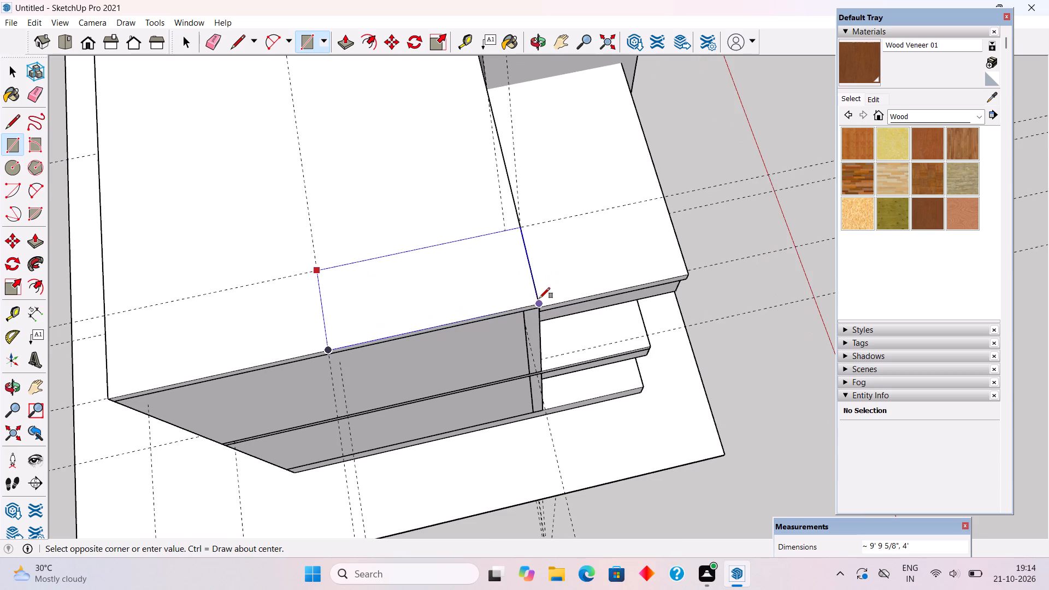
click(539, 299)
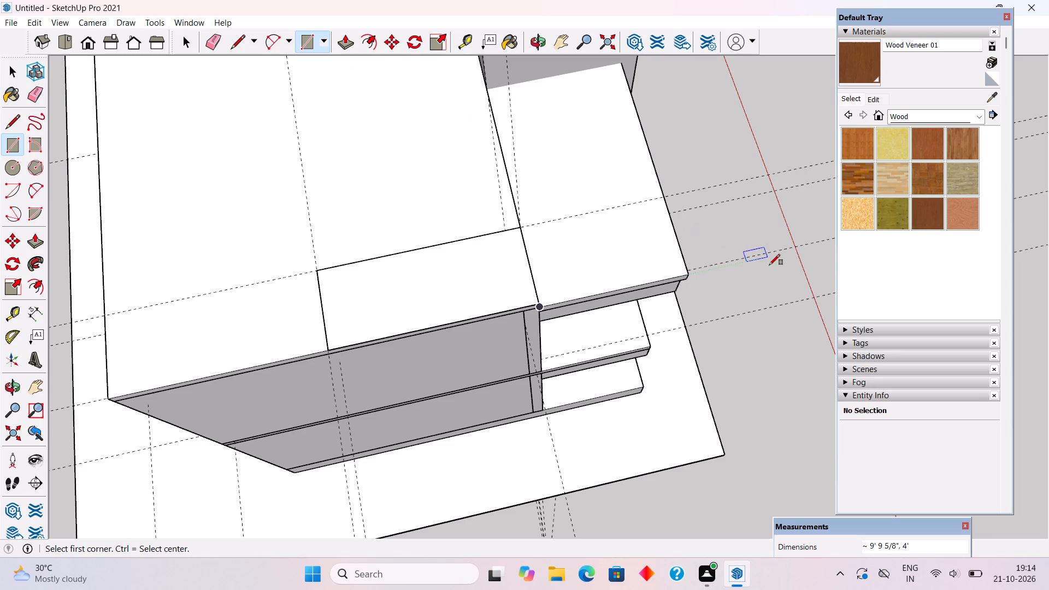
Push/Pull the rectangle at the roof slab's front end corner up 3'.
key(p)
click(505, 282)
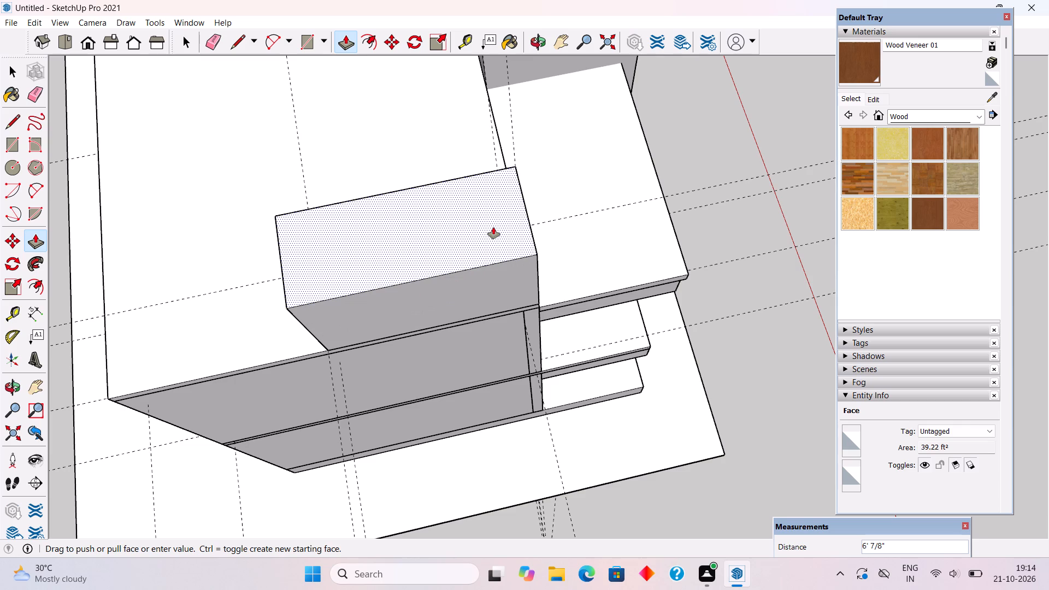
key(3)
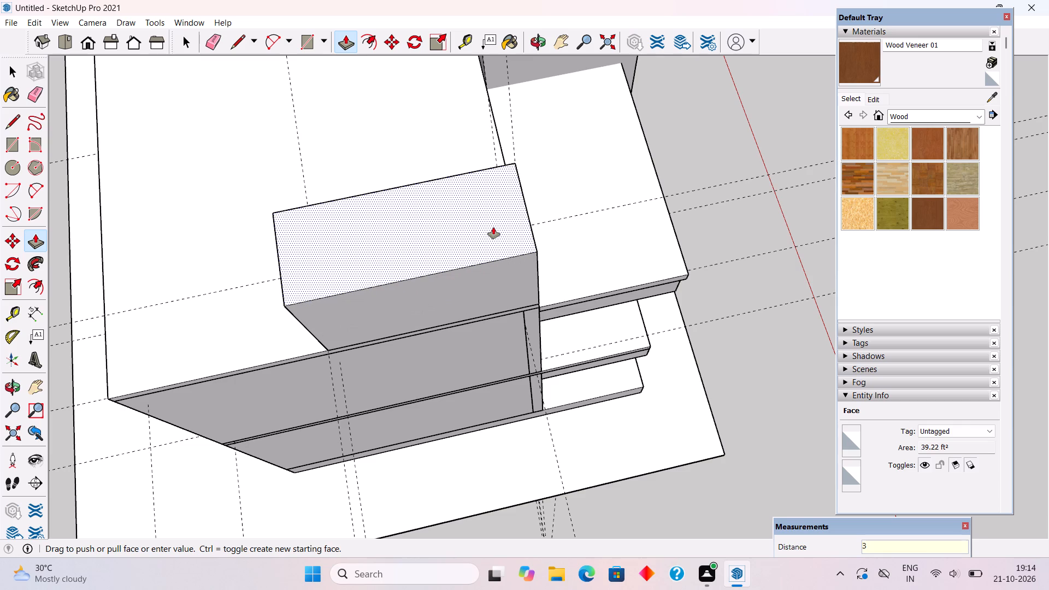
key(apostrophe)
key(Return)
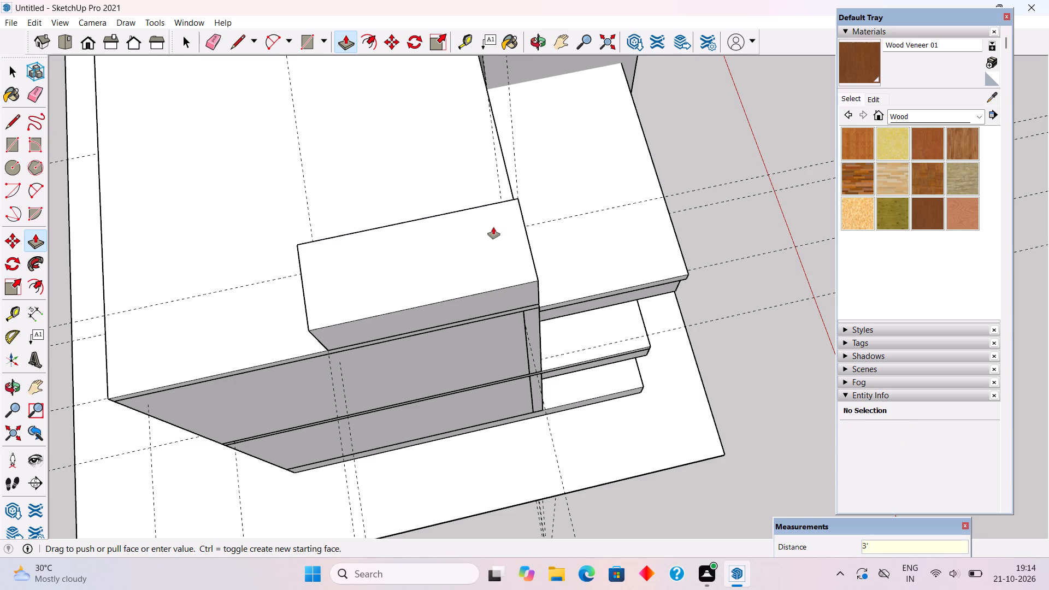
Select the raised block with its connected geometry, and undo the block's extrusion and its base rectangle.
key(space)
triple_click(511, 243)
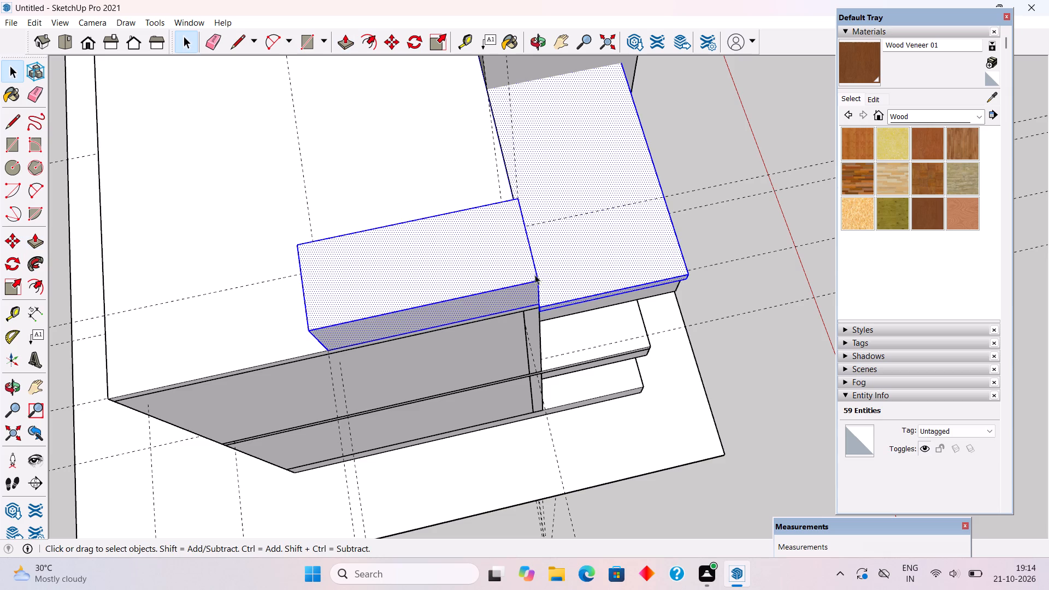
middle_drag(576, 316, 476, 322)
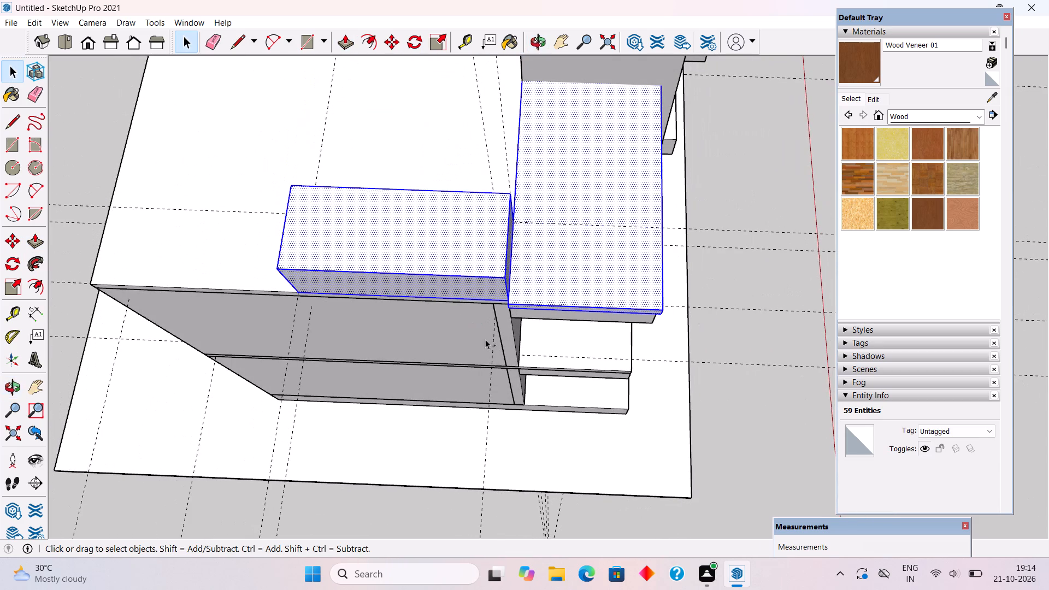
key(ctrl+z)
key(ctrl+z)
Make a group of the selected thin slabs on top of the two upper front projections.
scroll(573, 243, down, 6)
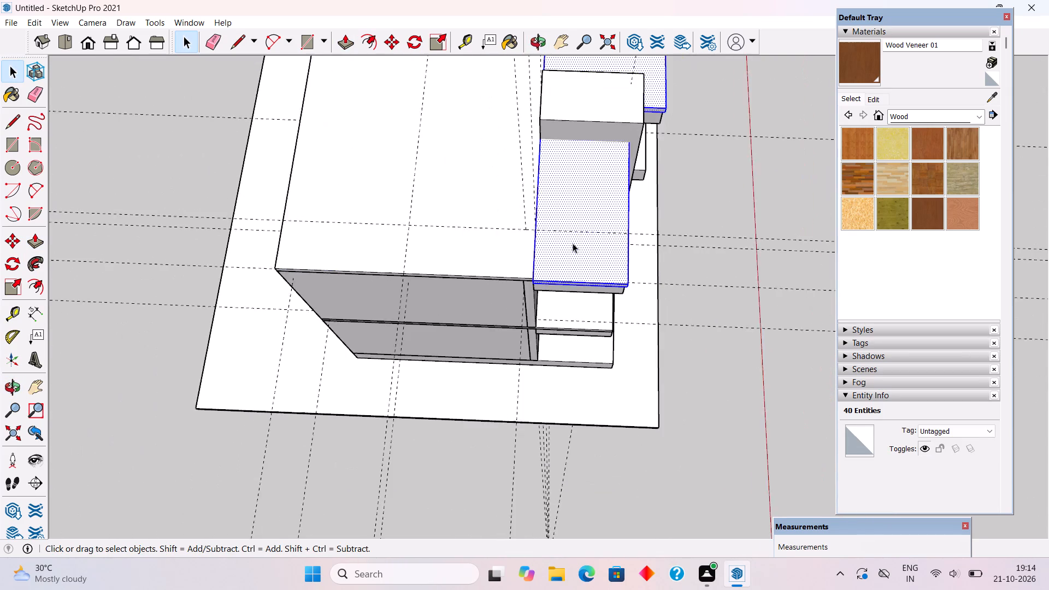
middle_drag(632, 265, 337, 62)
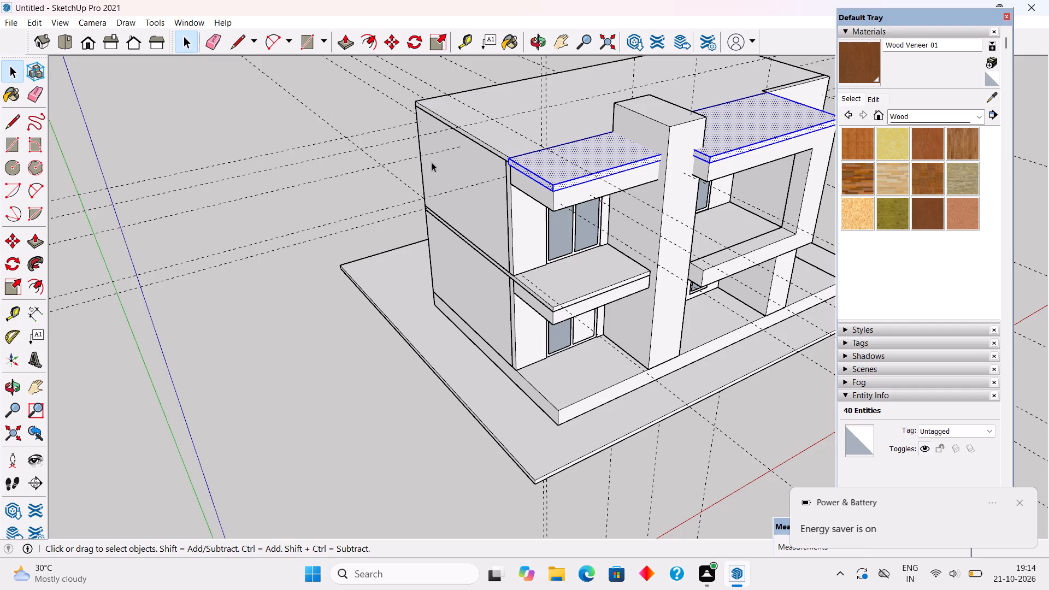
right_click(535, 169)
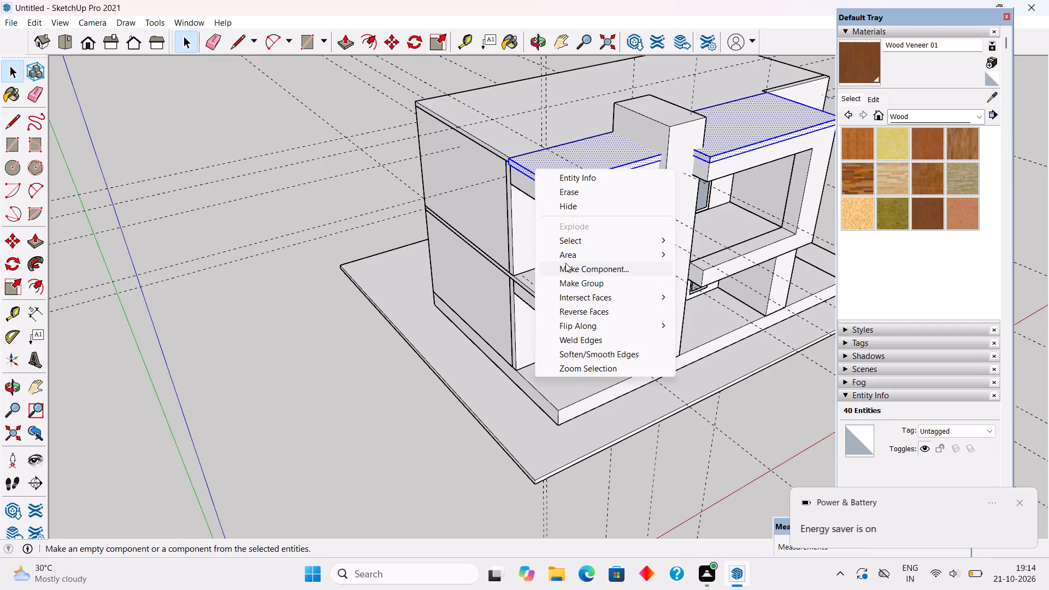
click(567, 280)
click(310, 327)
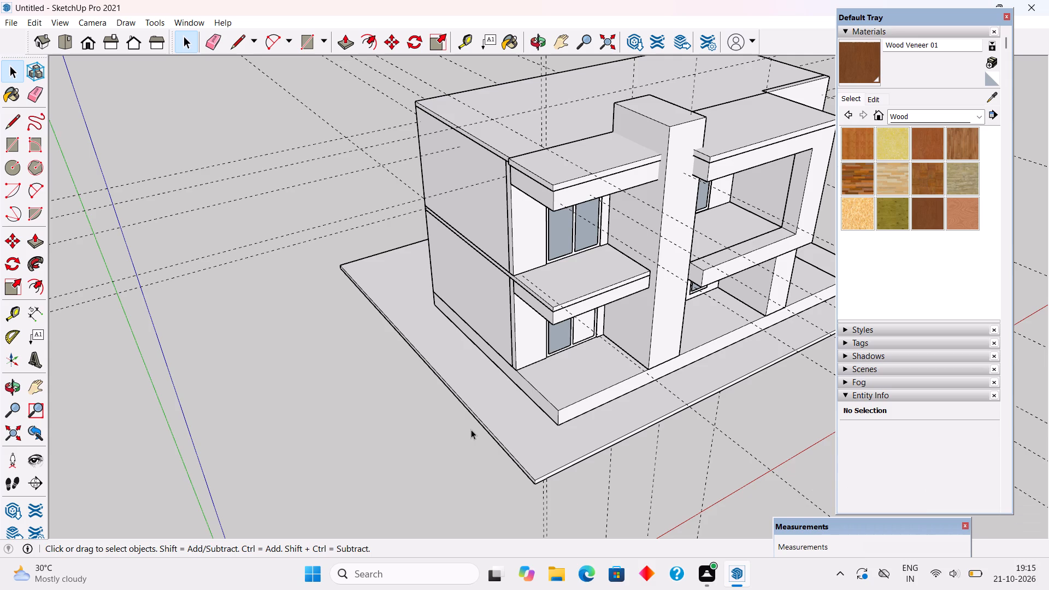
Delete all the guides from the model.
scroll(429, 431, down, 8)
scroll(508, 468, down, 5)
scroll(571, 459, up, 3)
scroll(571, 459, down, 12)
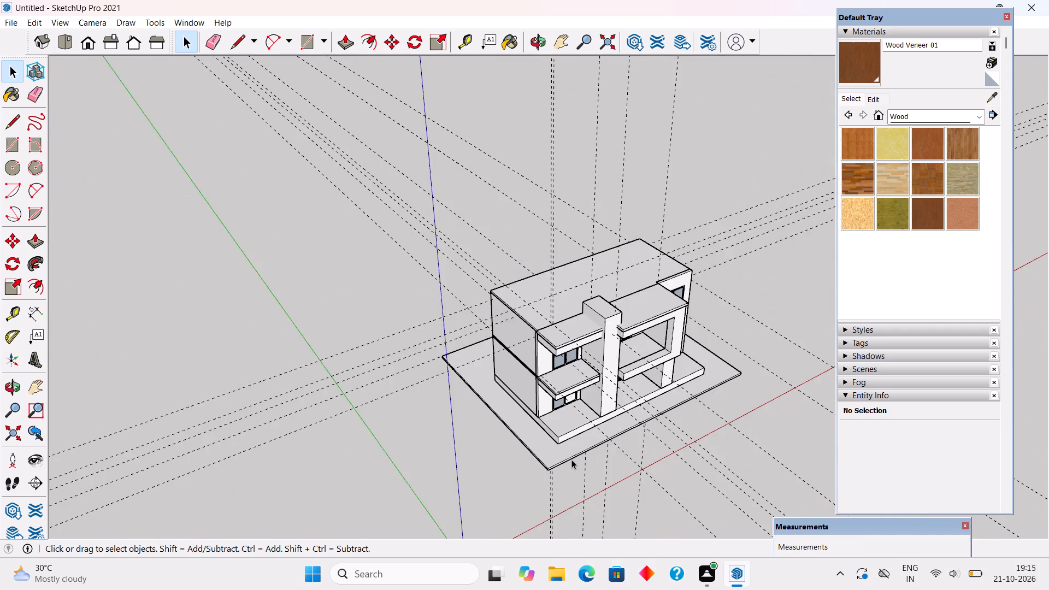
scroll(571, 459, down, 5)
scroll(666, 418, up, 9)
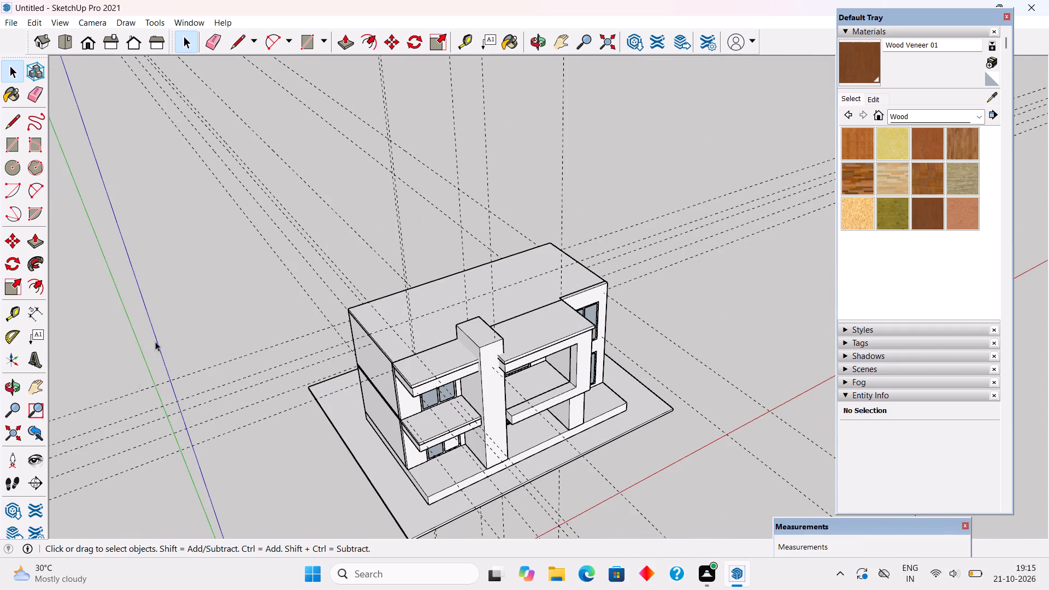
click(36, 22)
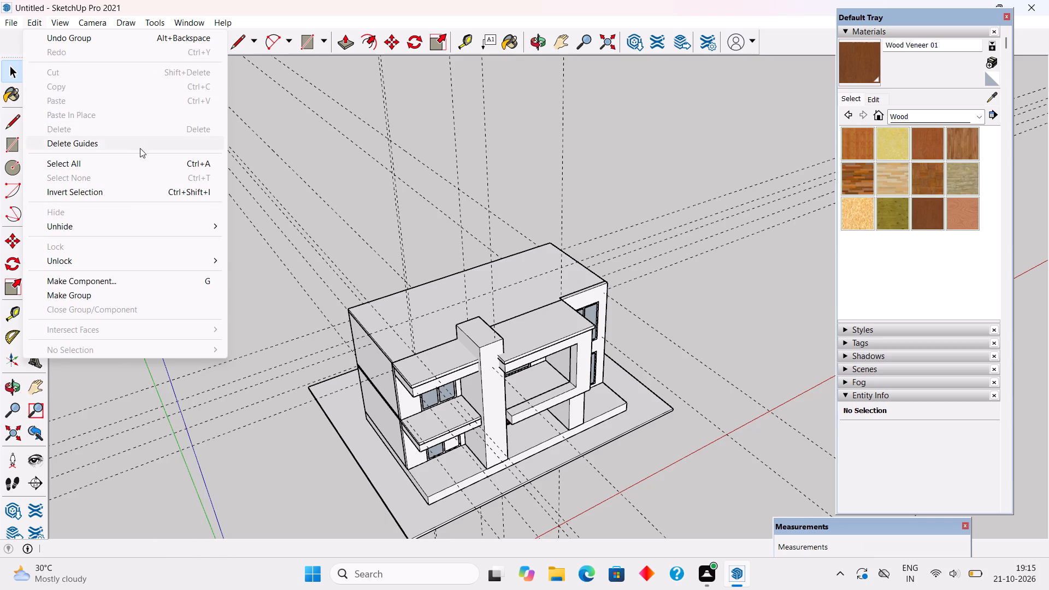
click(142, 145)
Examine the house's front facade, roof edges, entrance door and windows from several angles and distances.
middle_drag(428, 273, 377, 177)
scroll(377, 177, down, 3)
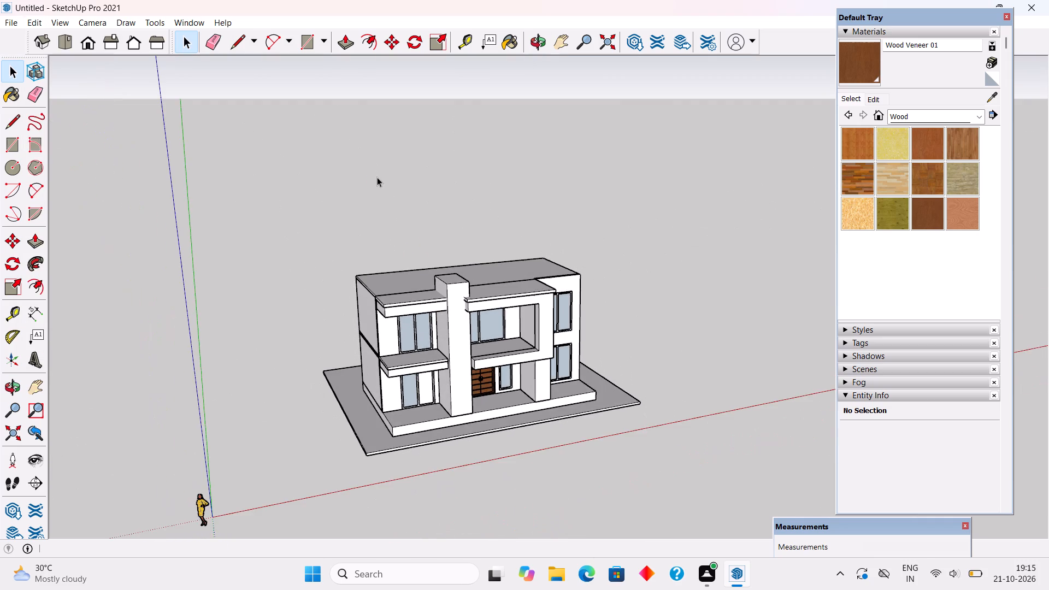
scroll(377, 177, down, 1)
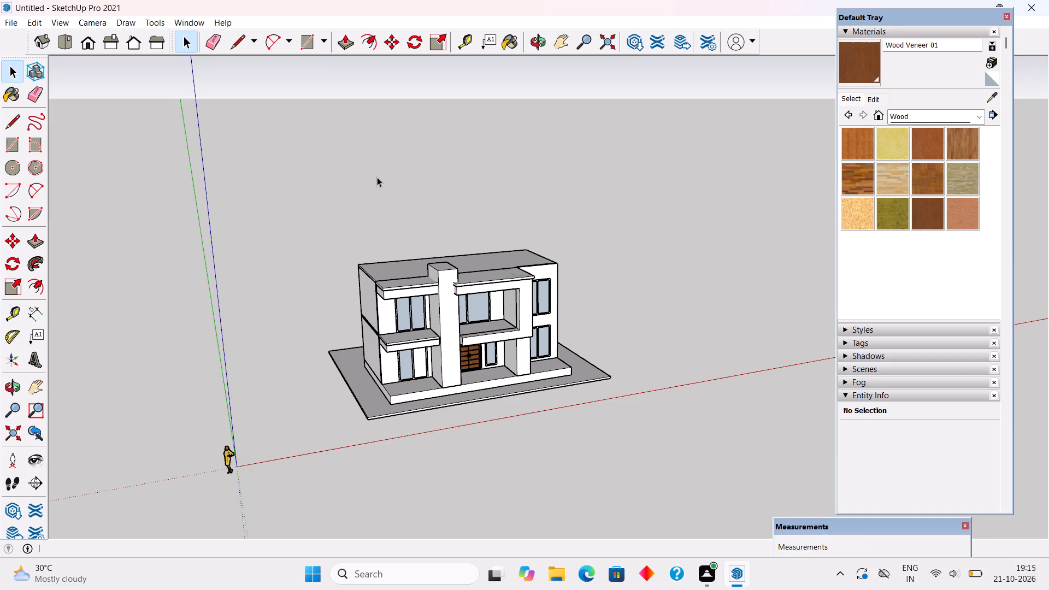
scroll(377, 177, up, 3)
middle_drag(481, 344, 459, 310)
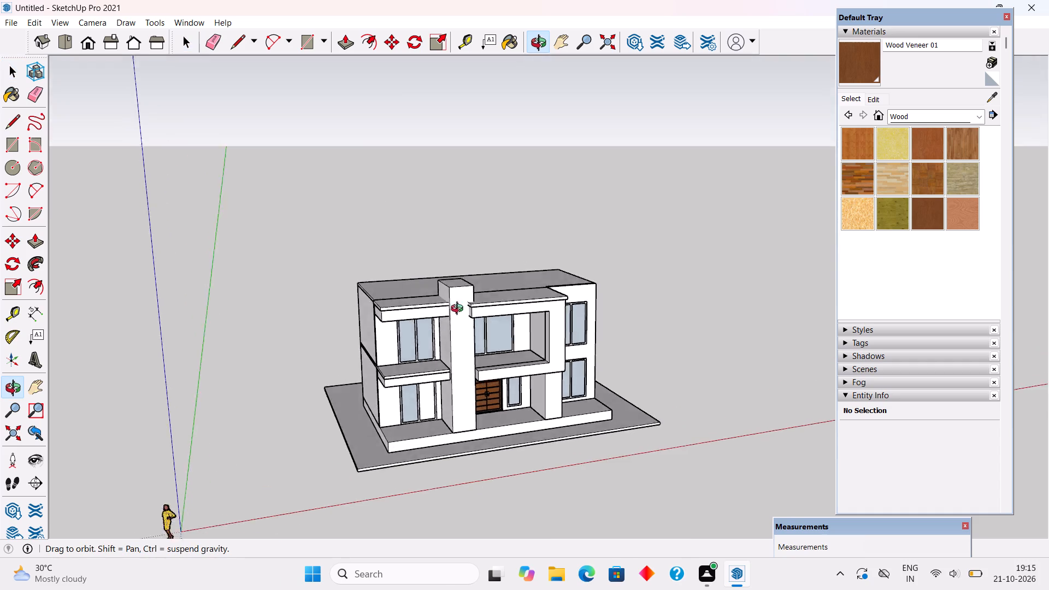
middle_drag(459, 310, 445, 275)
scroll(445, 275, up, 4)
middle_drag(445, 275, 462, 313)
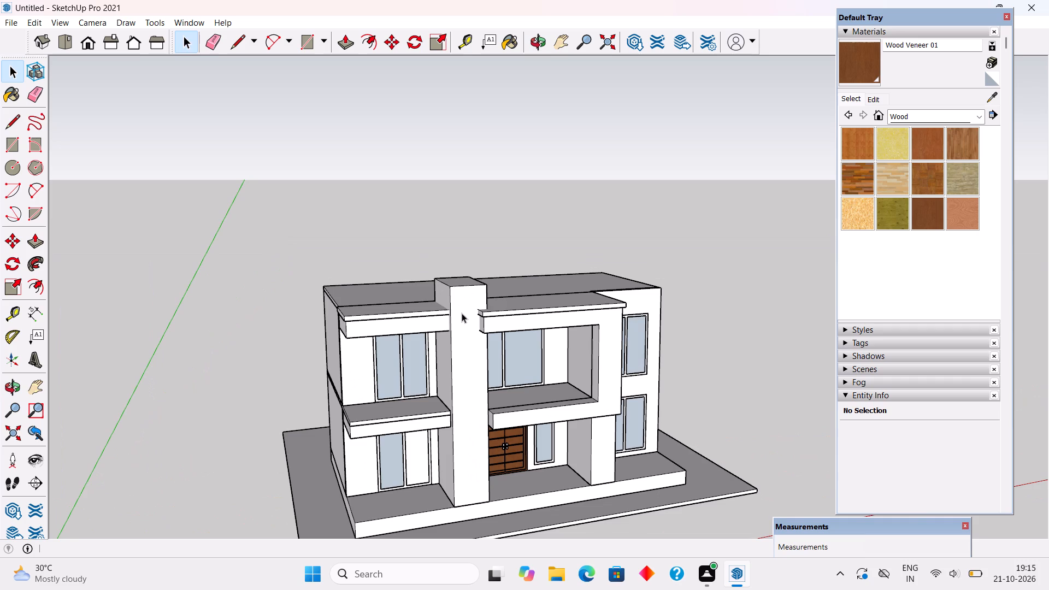
scroll(470, 341, down, 8)
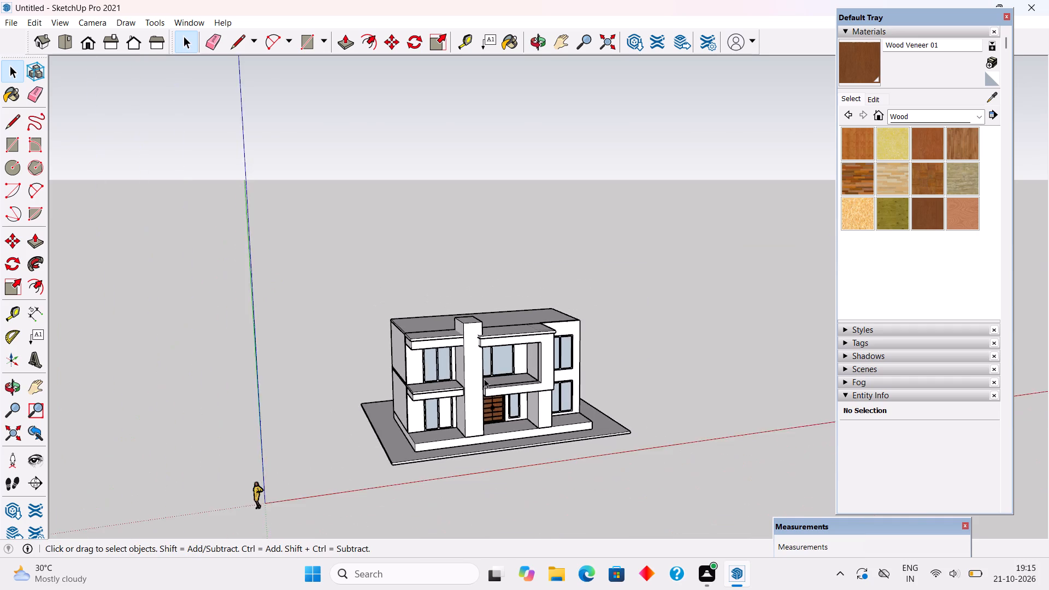
middle_drag(474, 391, 363, 387)
scroll(367, 388, up, 3)
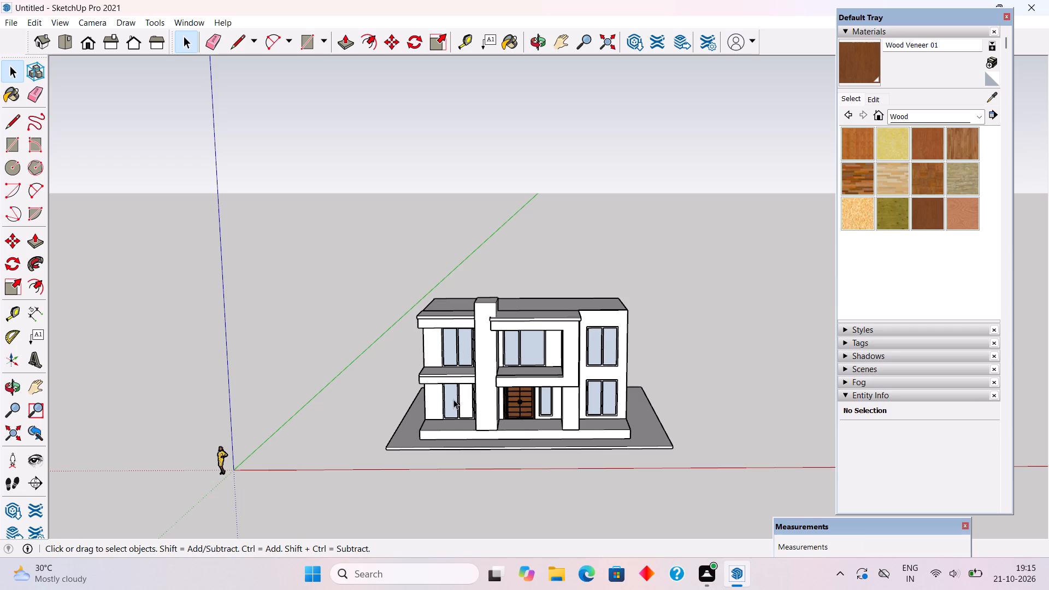
scroll(538, 414, up, 5)
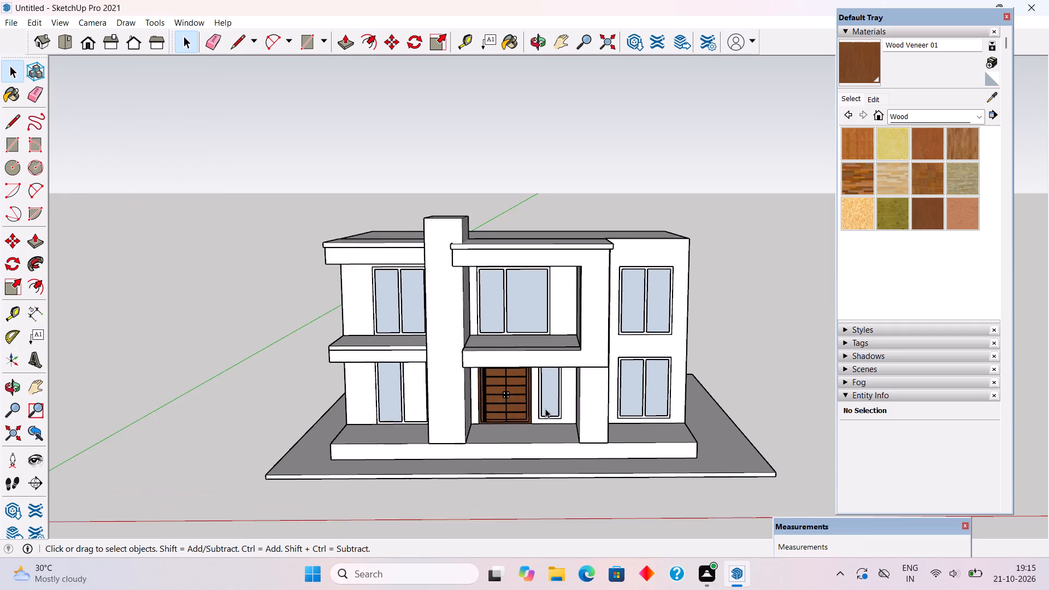
scroll(552, 434, up, 2)
middle_drag(553, 451, 599, 387)
scroll(599, 387, up, 1)
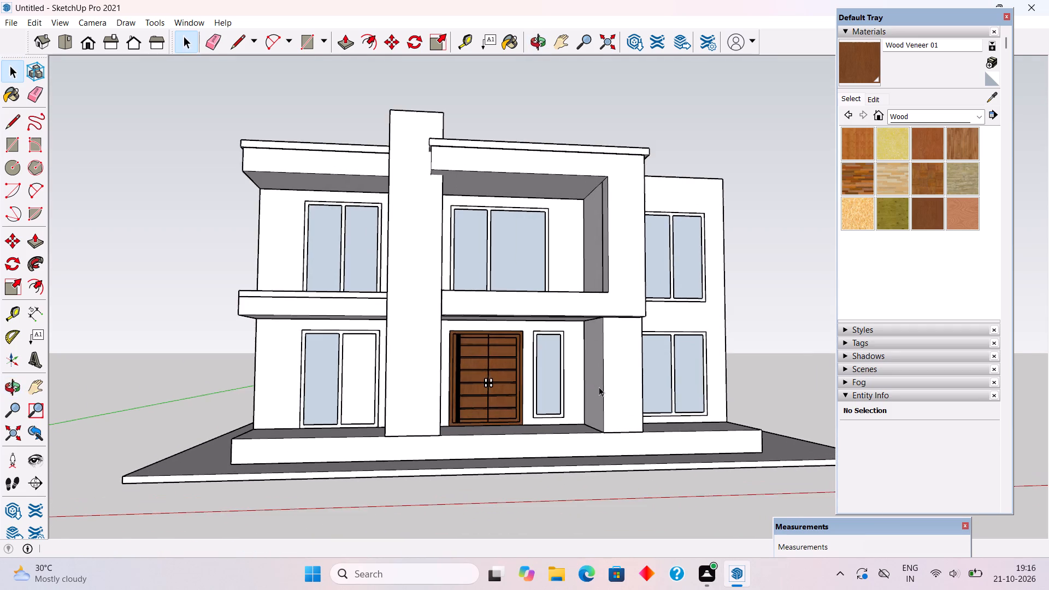
scroll(599, 387, up, 1)
middle_drag(608, 381, 568, 465)
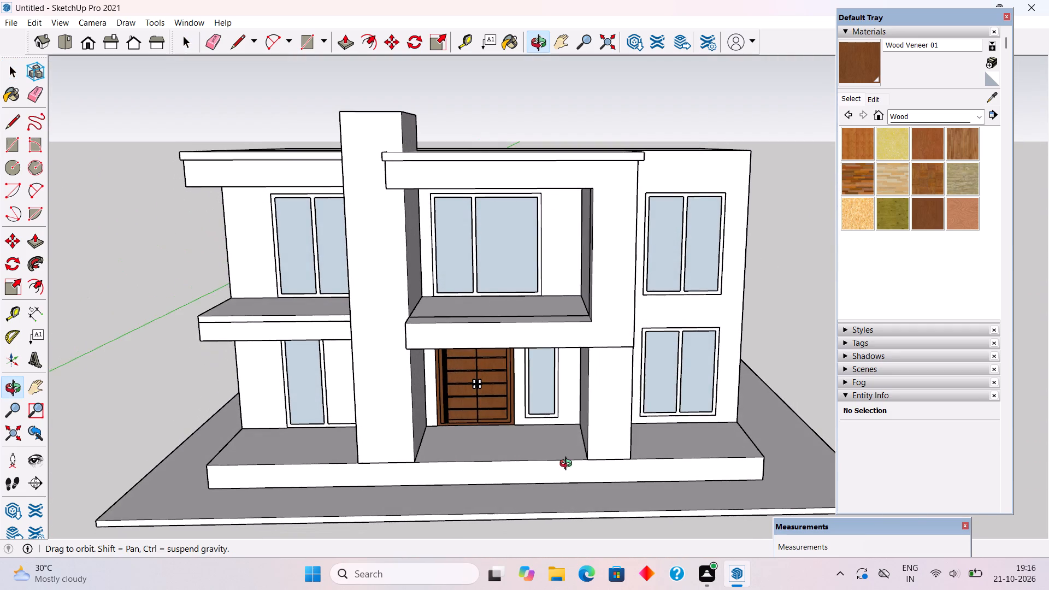
middle_drag(568, 465, 569, 436)
scroll(569, 436, down, 2)
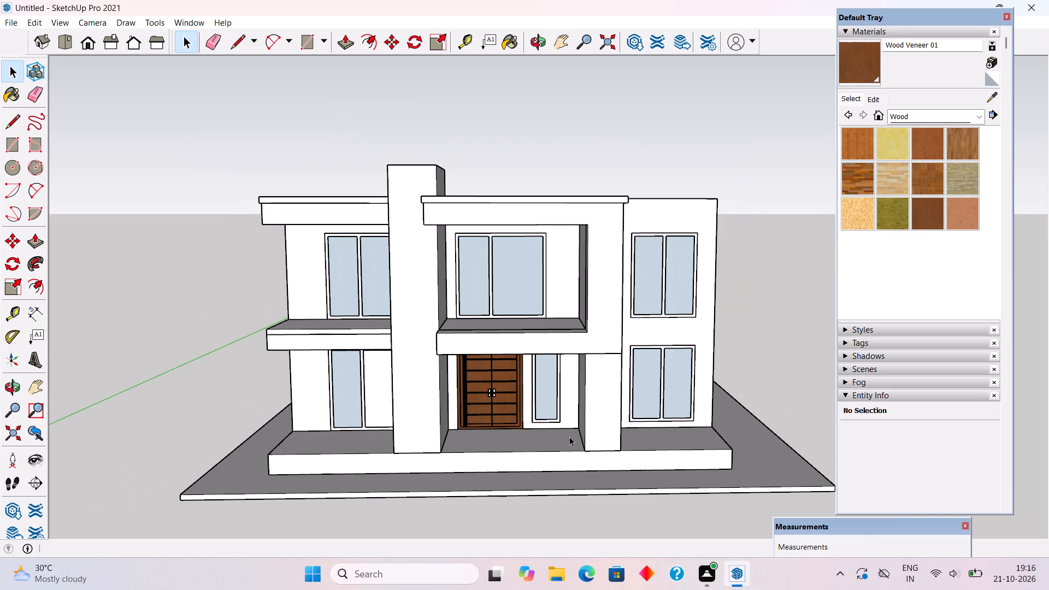
scroll(569, 436, up, 4)
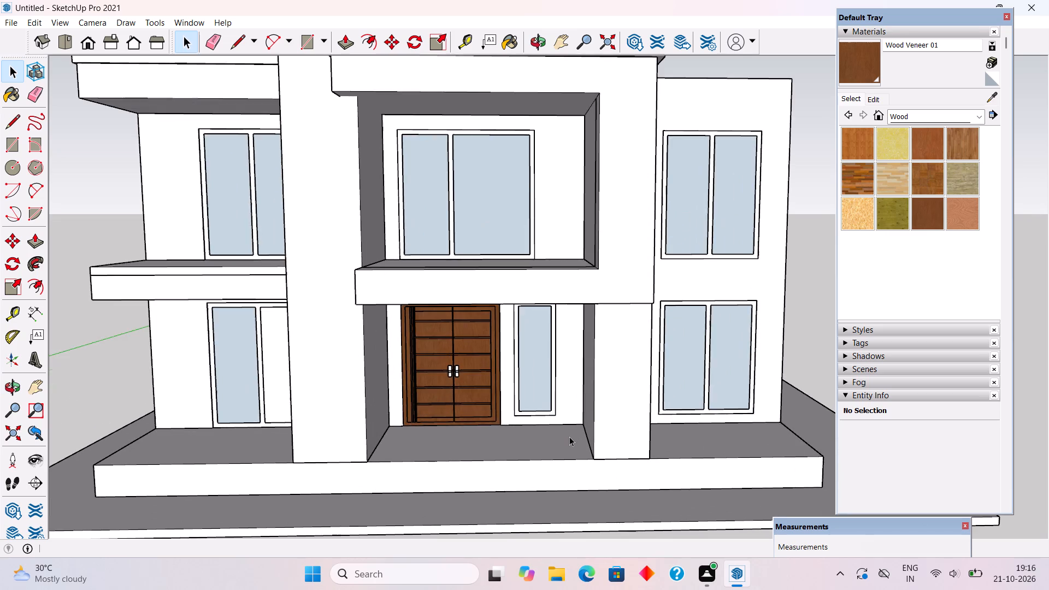
scroll(569, 436, down, 4)
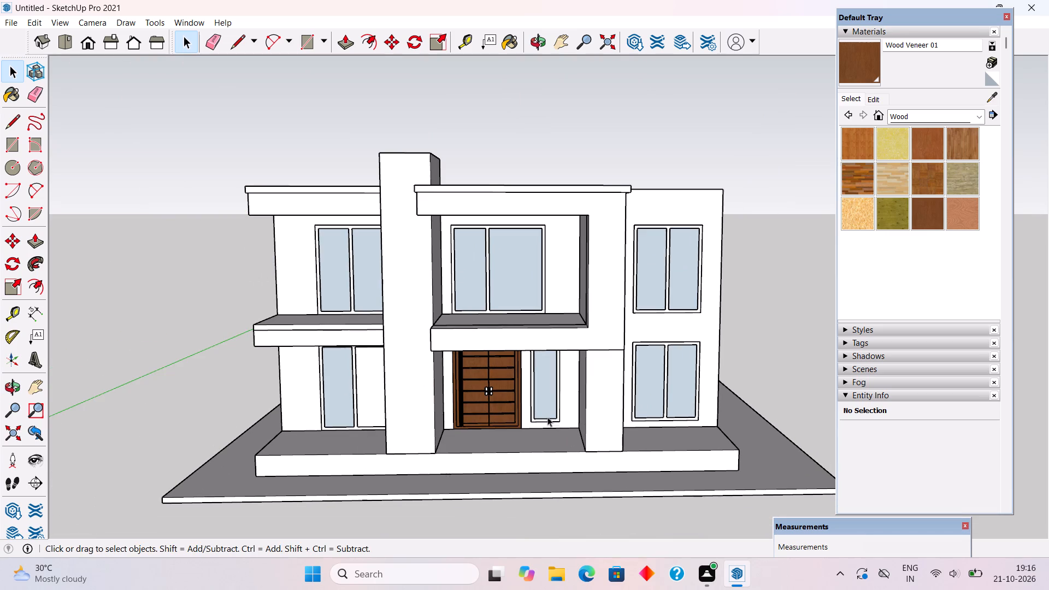
middle_drag(512, 388, 533, 390)
scroll(495, 399, up, 5)
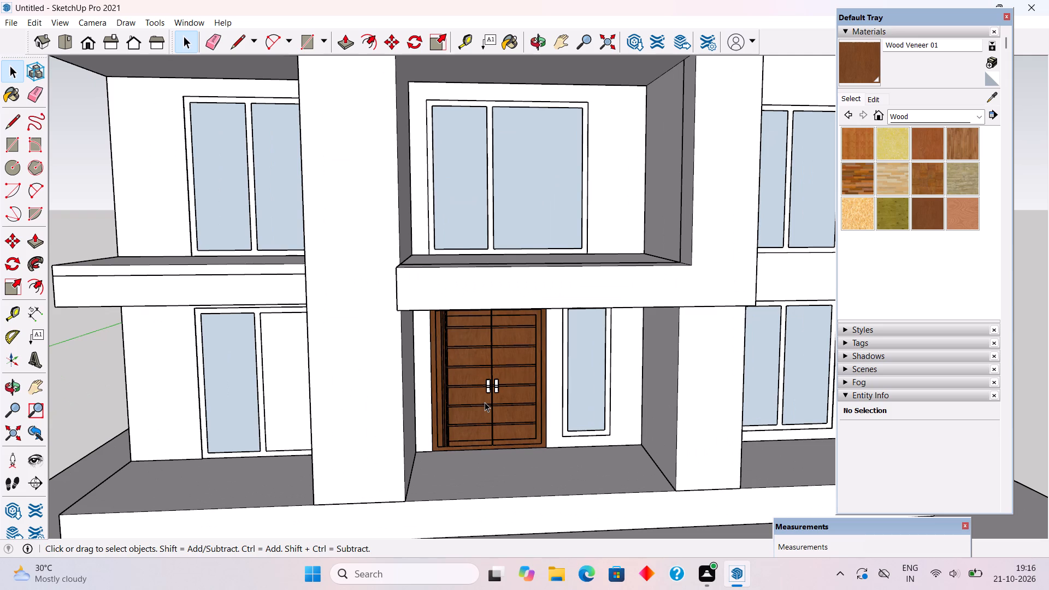
scroll(485, 402, up, 1)
scroll(485, 402, down, 4)
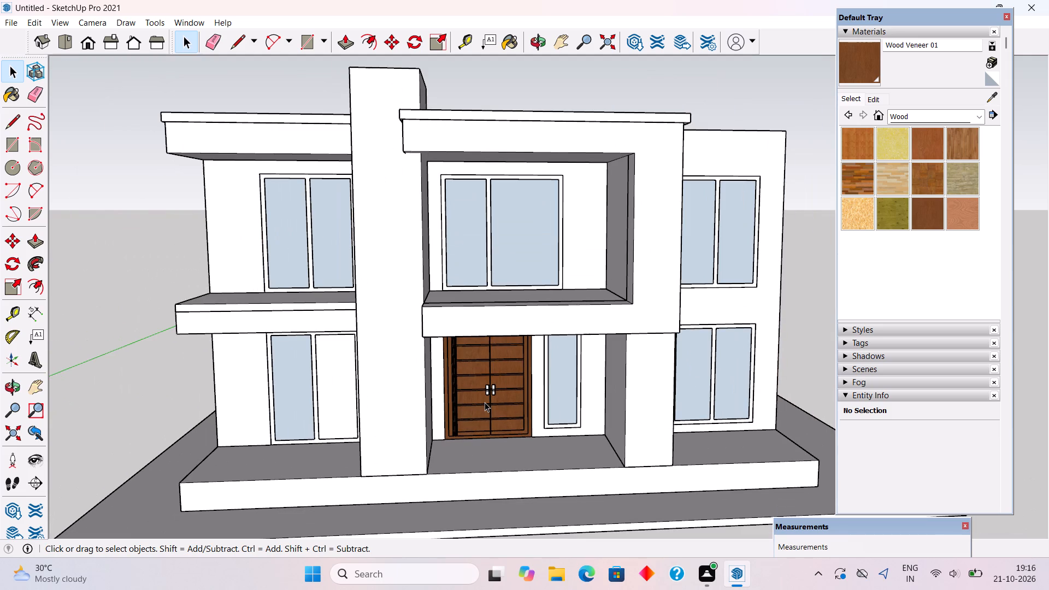
scroll(445, 423, down, 3)
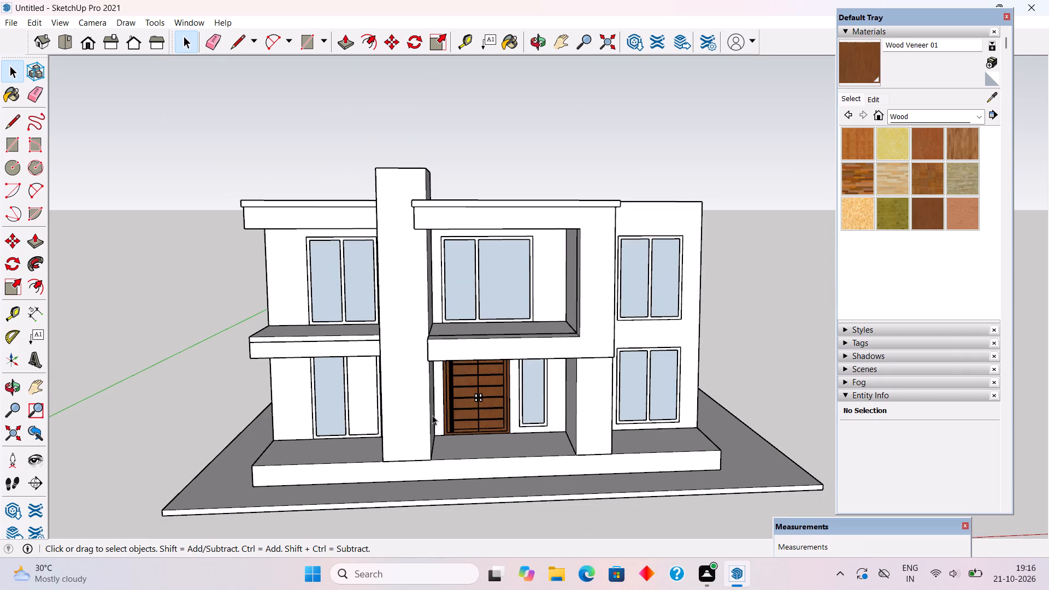
Place a guide on the roof slab 4' in from its short end edge.
middle_drag(300, 282, 431, 467)
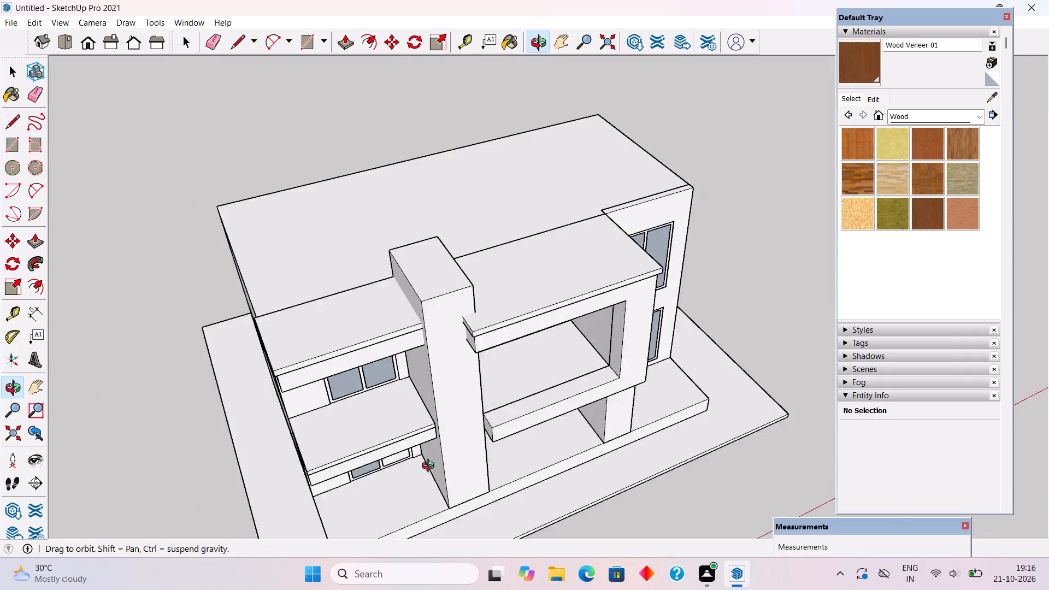
middle_drag(431, 467, 509, 472)
middle_drag(358, 378, 528, 375)
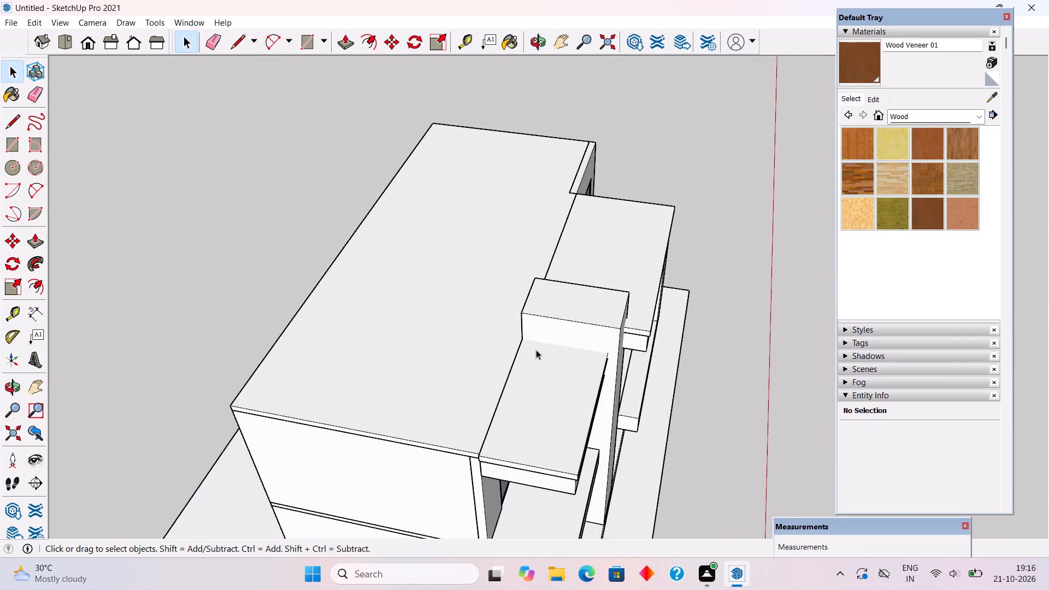
scroll(540, 347, down, 4)
middle_drag(536, 357, 521, 395)
scroll(421, 440, up, 6)
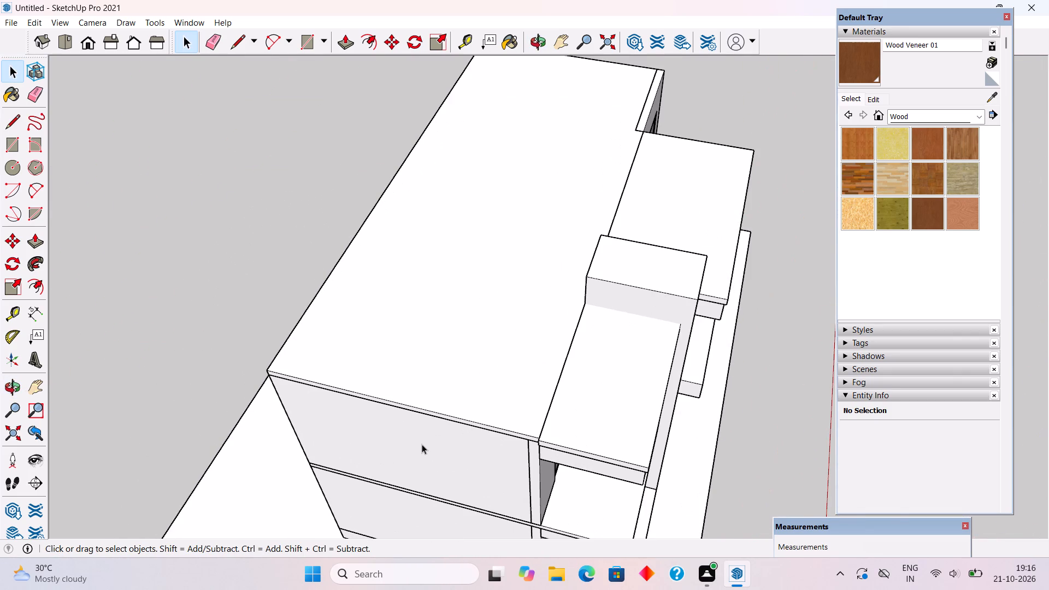
key(t)
click(434, 411)
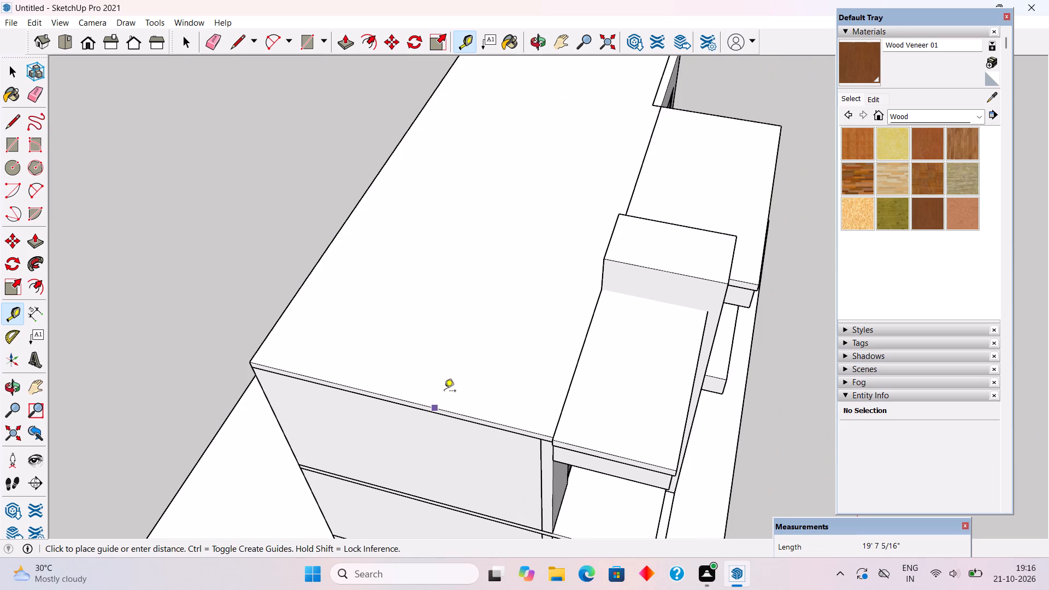
text(4')
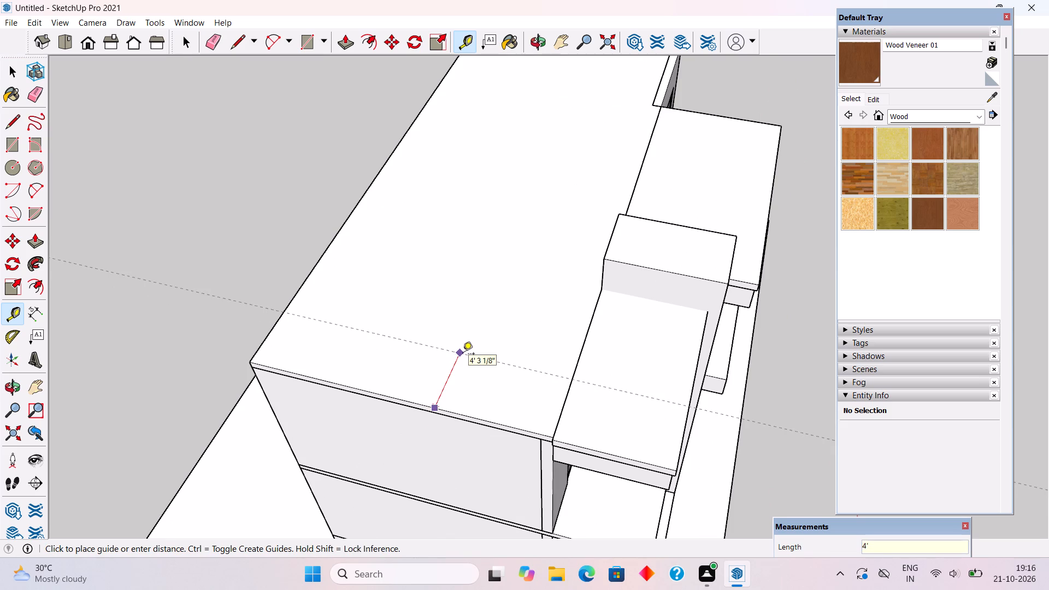
key(Return)
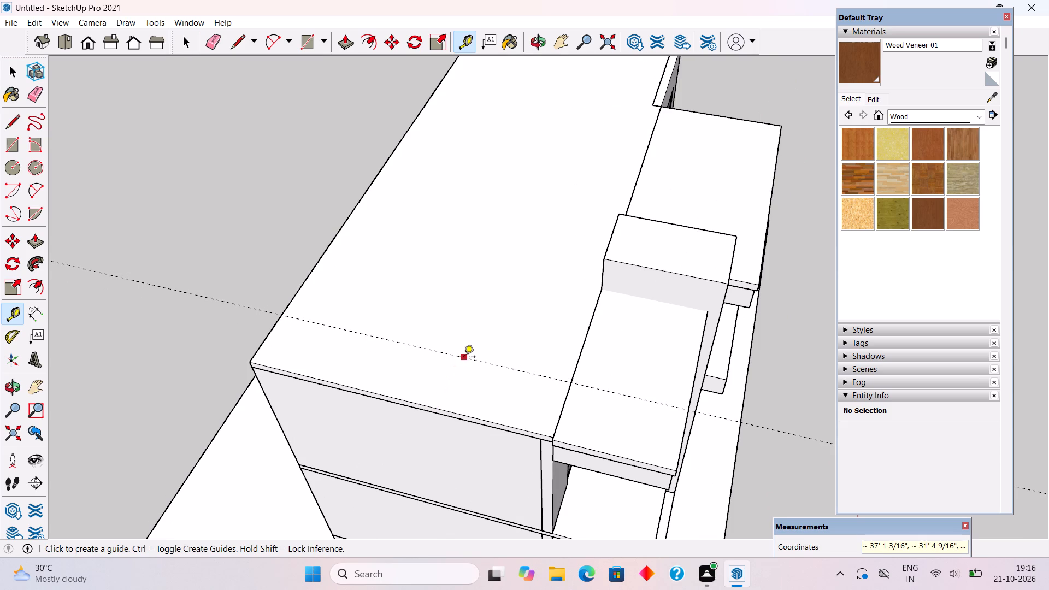
Draw a rectangle about 4' by 9' 9 5/8" on the roof slab, between the guide and the short end edge at the front corner.
key(r)
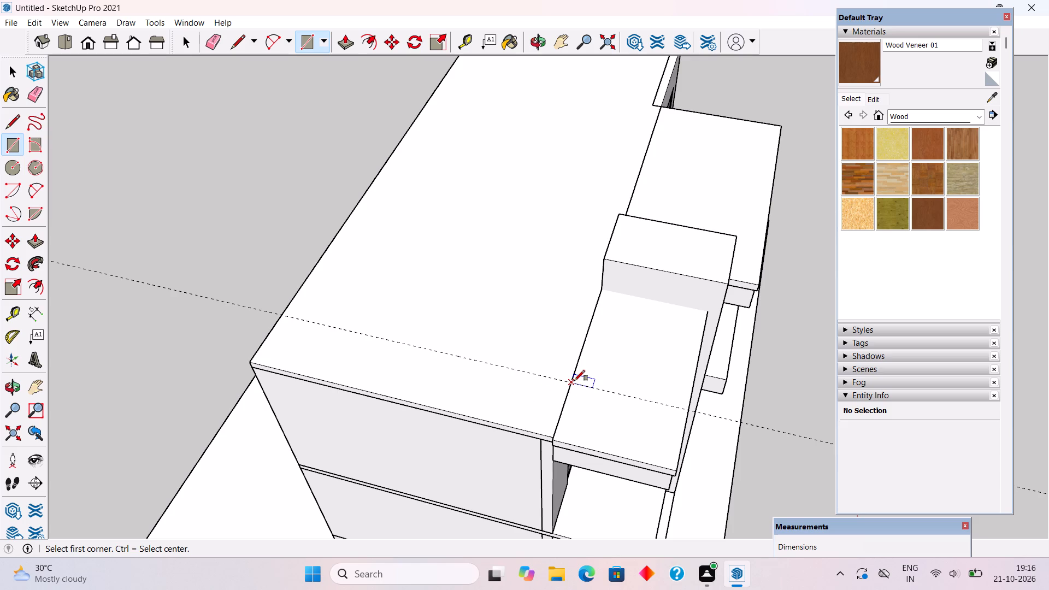
click(574, 381)
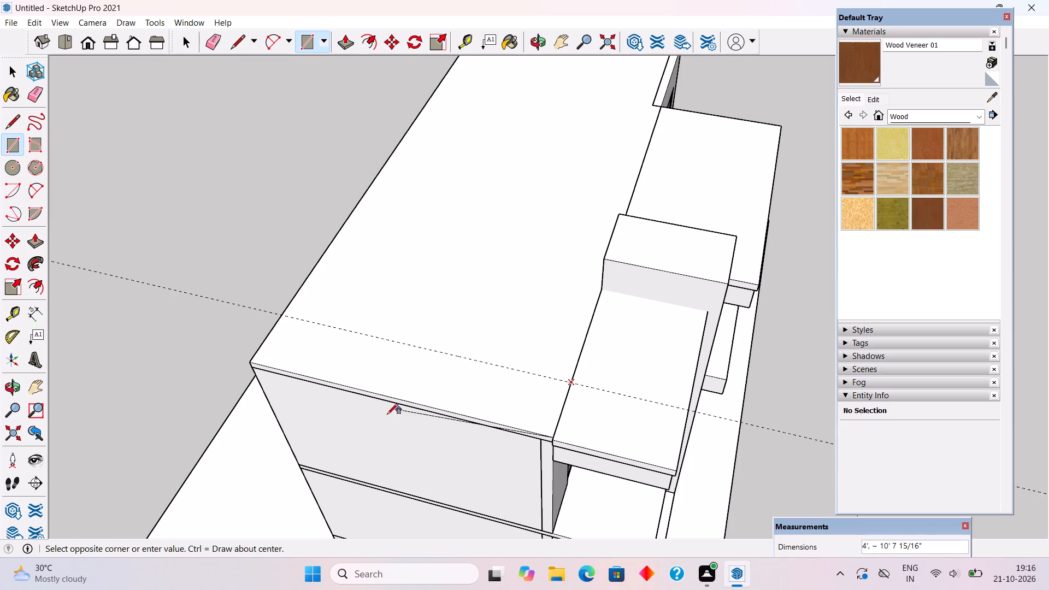
click(396, 395)
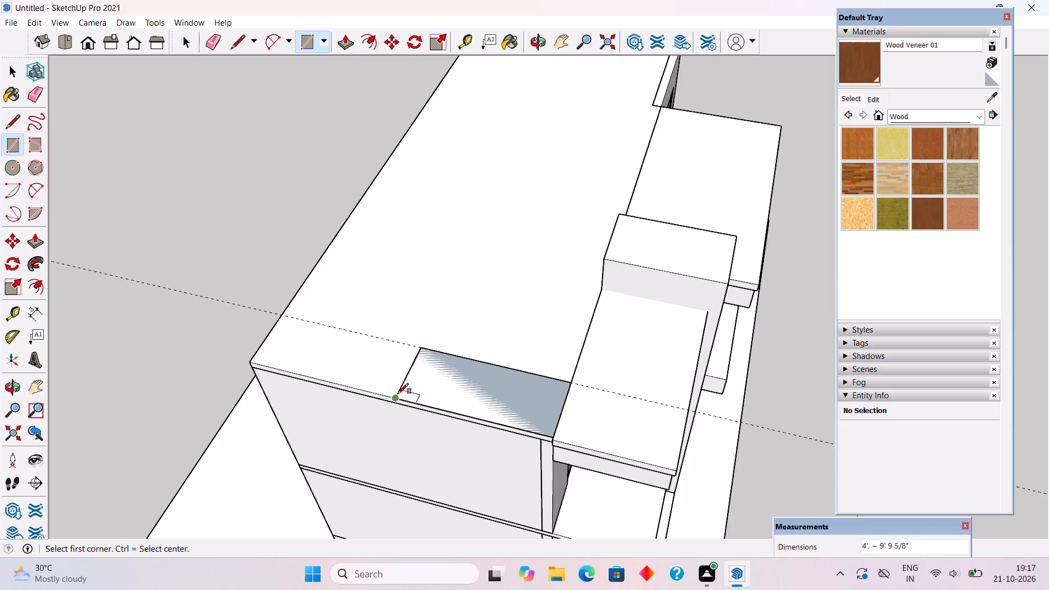
Push/Pull the new roof corner rectangle up 3' into a block.
key(p)
click(427, 381)
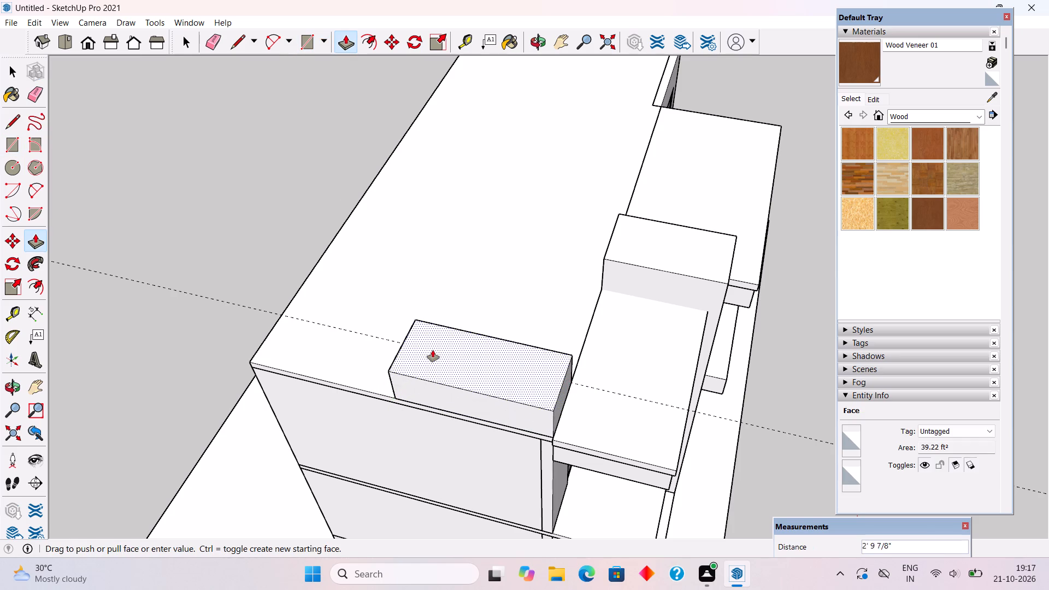
text(3')
key(Return)
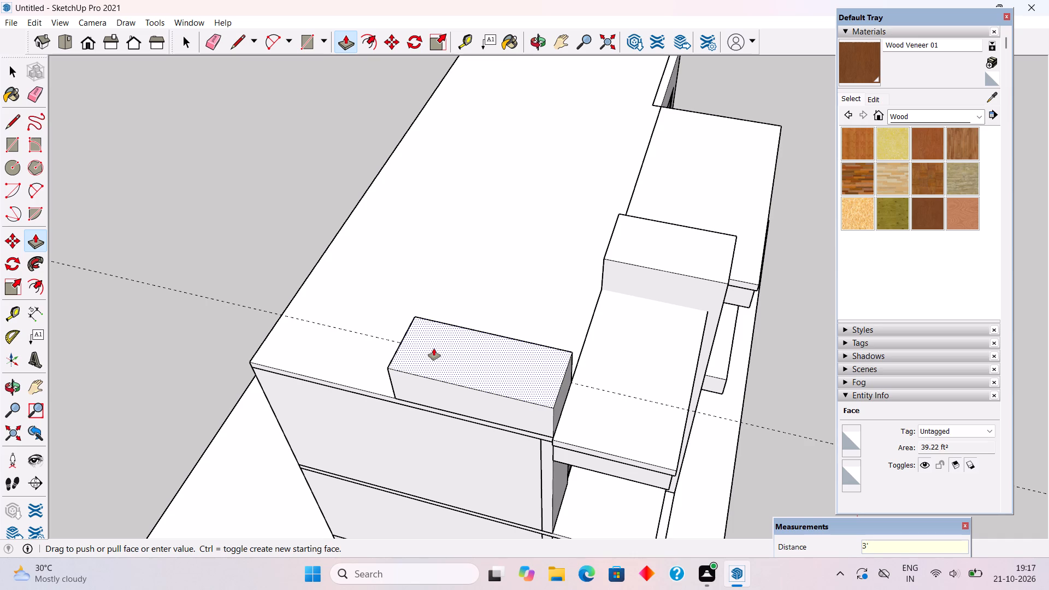
Make a group of the whole raised block on the roof's front end corner.
key(space)
triple_click(440, 353)
right_click(440, 353)
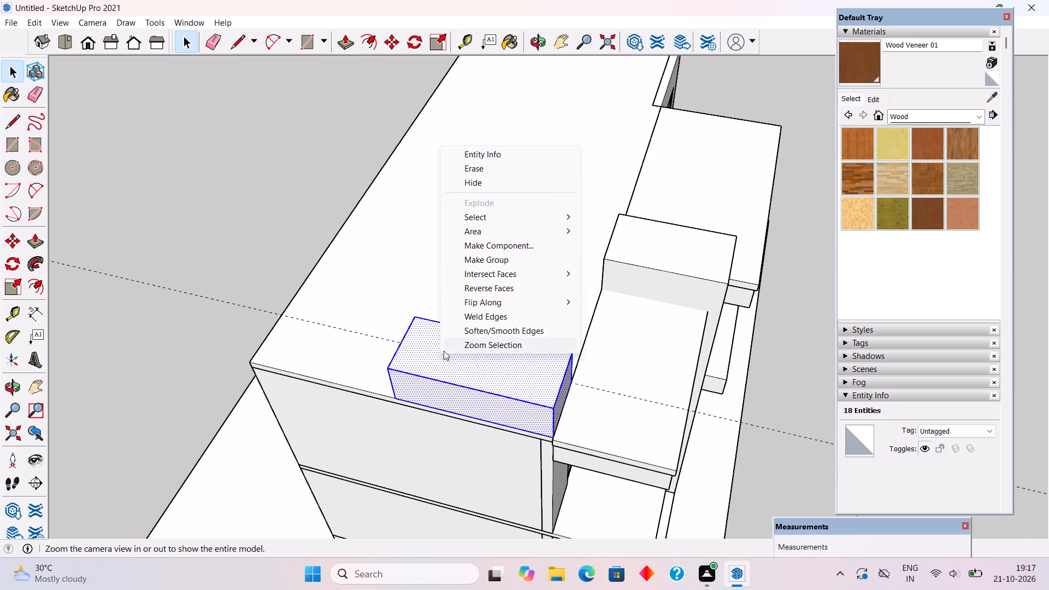
click(489, 258)
Examine the raised roof block against the front facade, its slab edge and the tall pillar from several angles and distances.
middle_drag(502, 285, 340, 210)
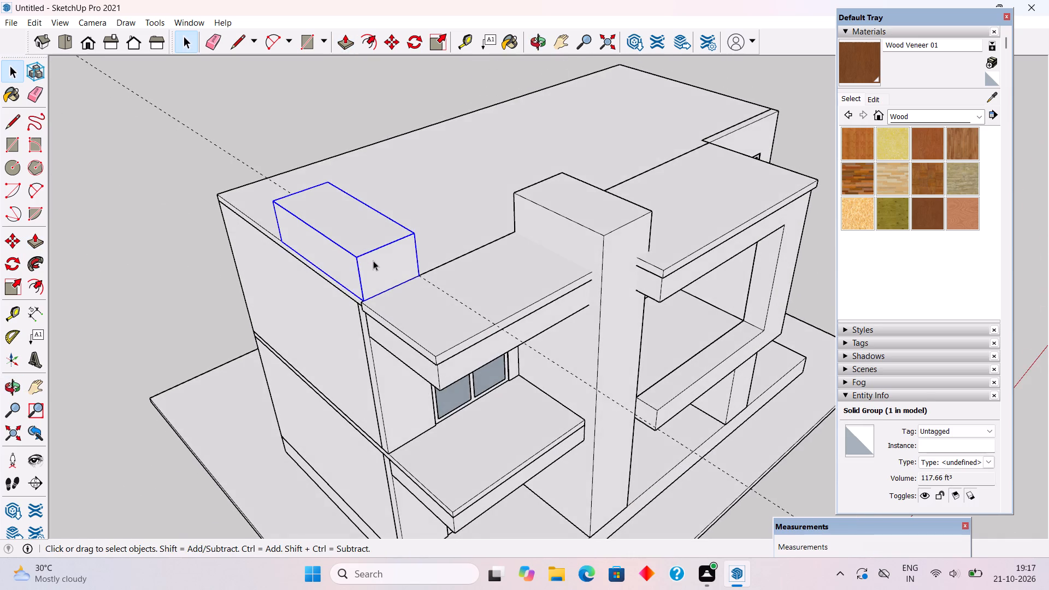
scroll(285, 245, down, 9)
middle_drag(414, 371, 207, 225)
scroll(207, 222, up, 3)
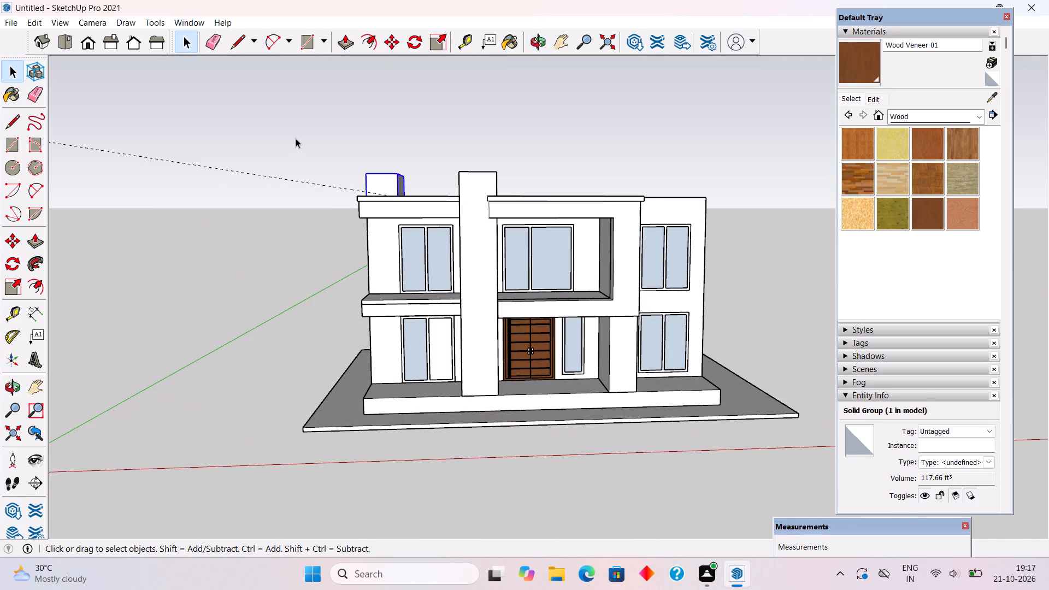
click(296, 138)
scroll(296, 138, up, 9)
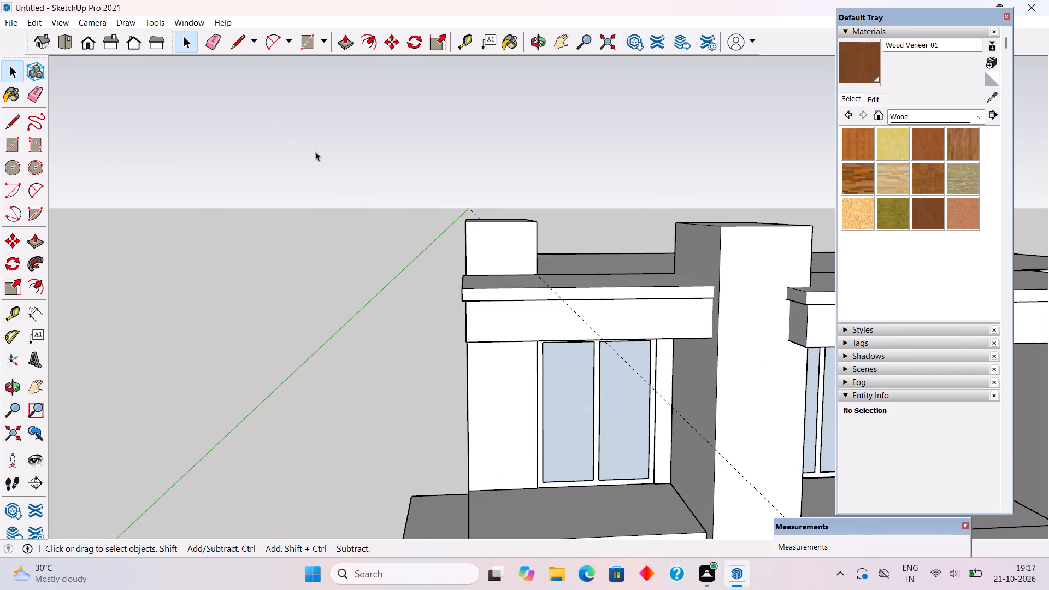
middle_drag(526, 256, 490, 197)
scroll(490, 197, up, 2)
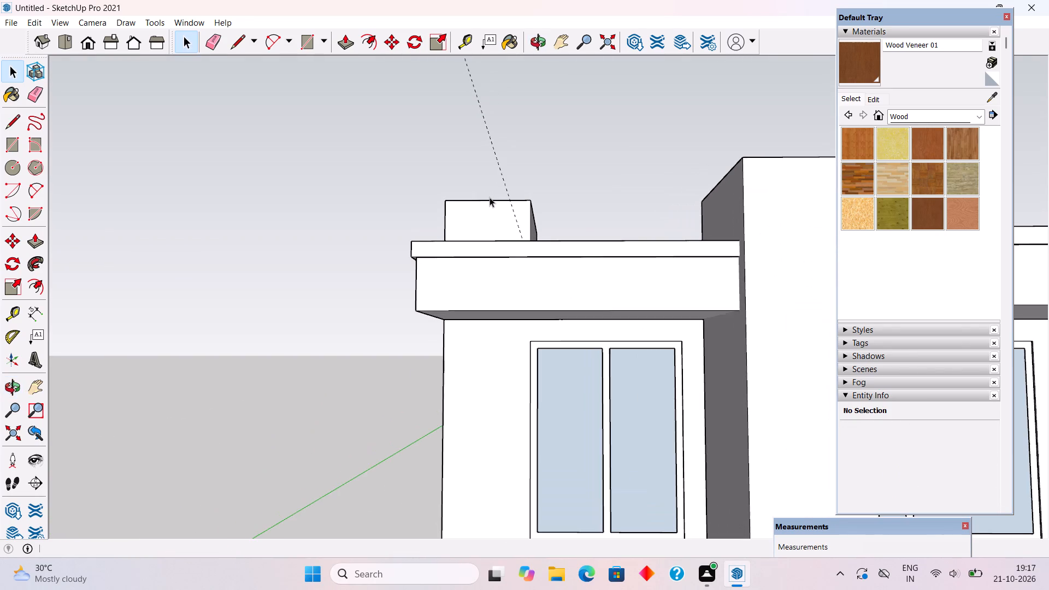
middle_drag(496, 223, 500, 280)
scroll(500, 280, up, 1)
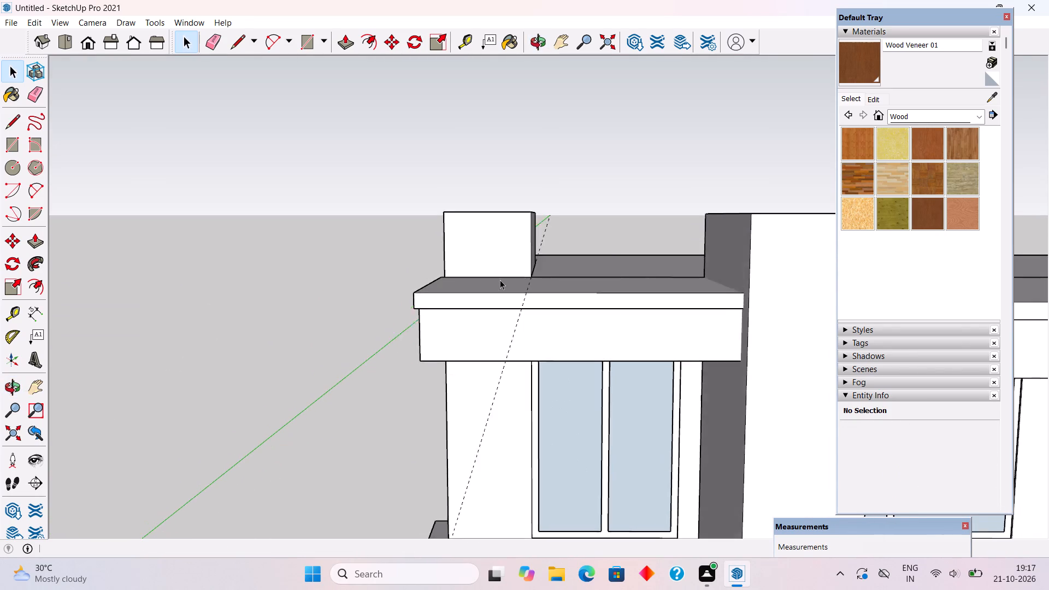
scroll(500, 280, up, 2)
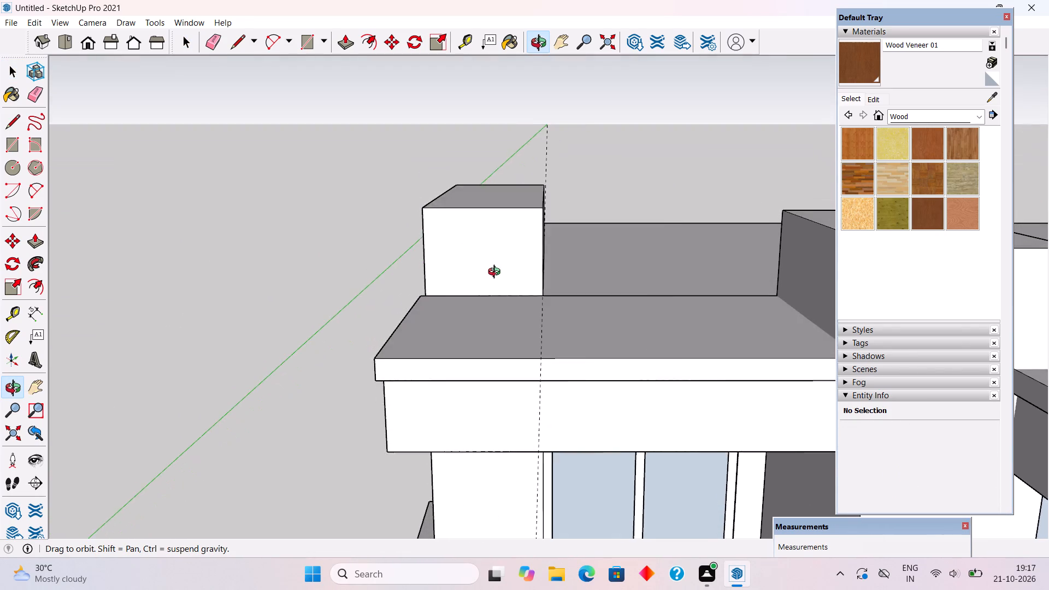
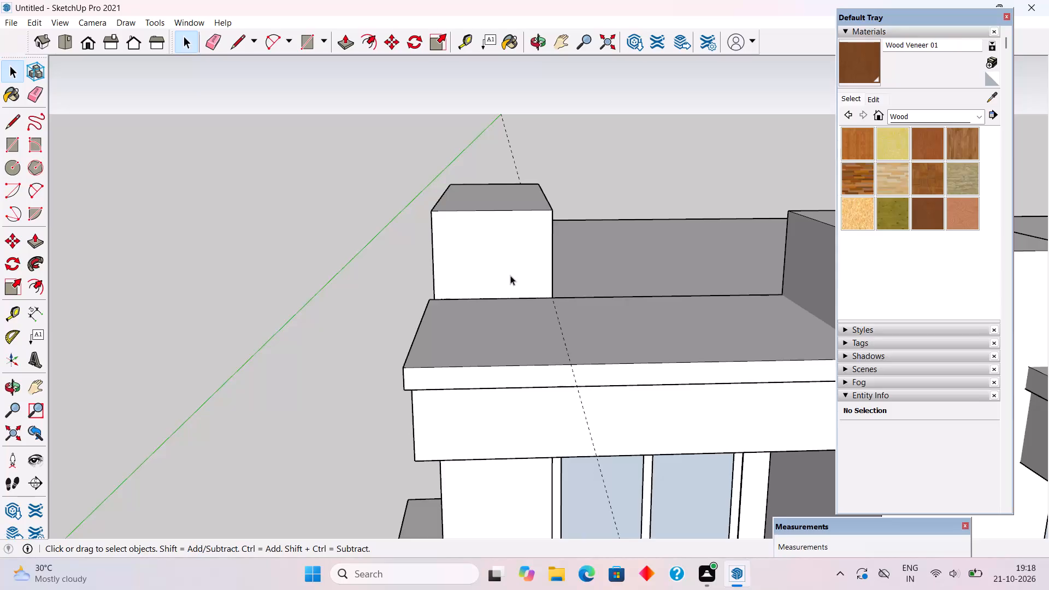
Draw a rectangle over the full top face of the raised roof block, from corner to opposite corner.
scroll(509, 284, down, 5)
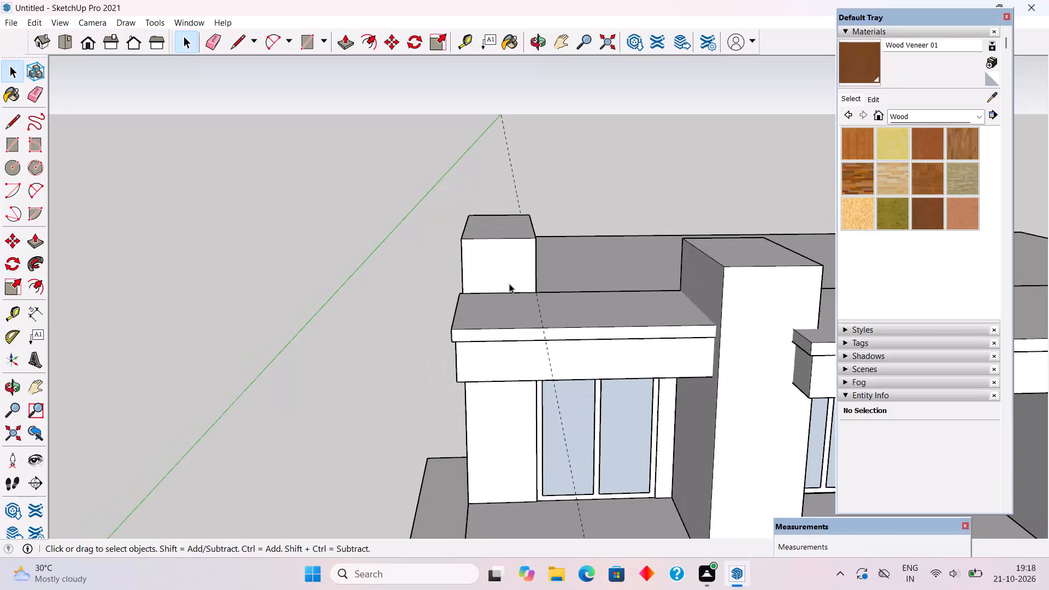
middle_drag(504, 280, 515, 364)
scroll(477, 294, up, 3)
middle_drag(486, 263, 486, 276)
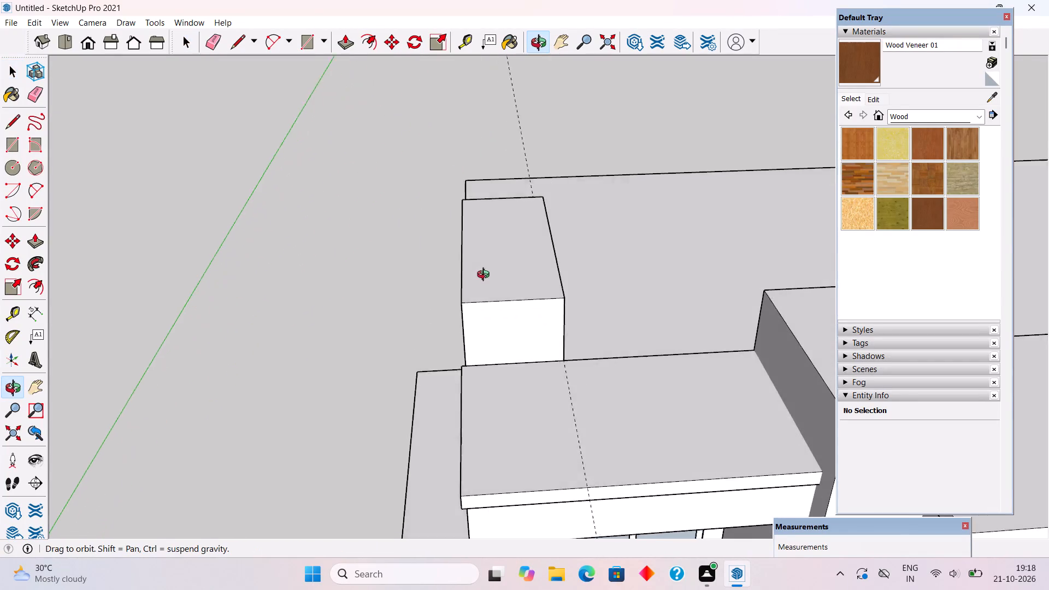
middle_drag(486, 276, 490, 336)
key(r)
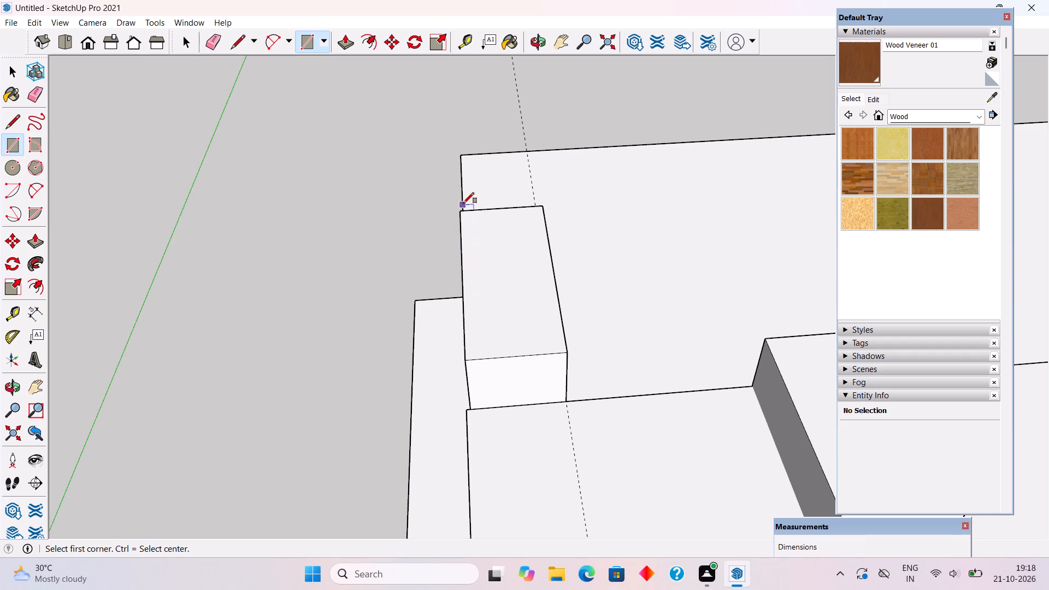
click(462, 212)
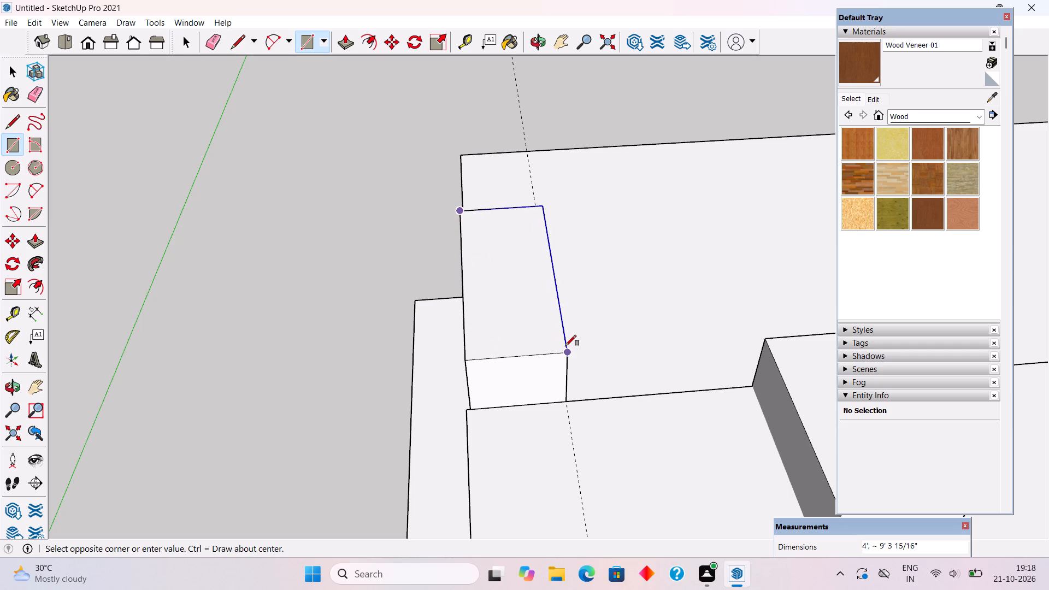
click(565, 346)
Push/Pull the new rectangle on top of the roof block up 6" into a cap slab.
key(p)
click(532, 335)
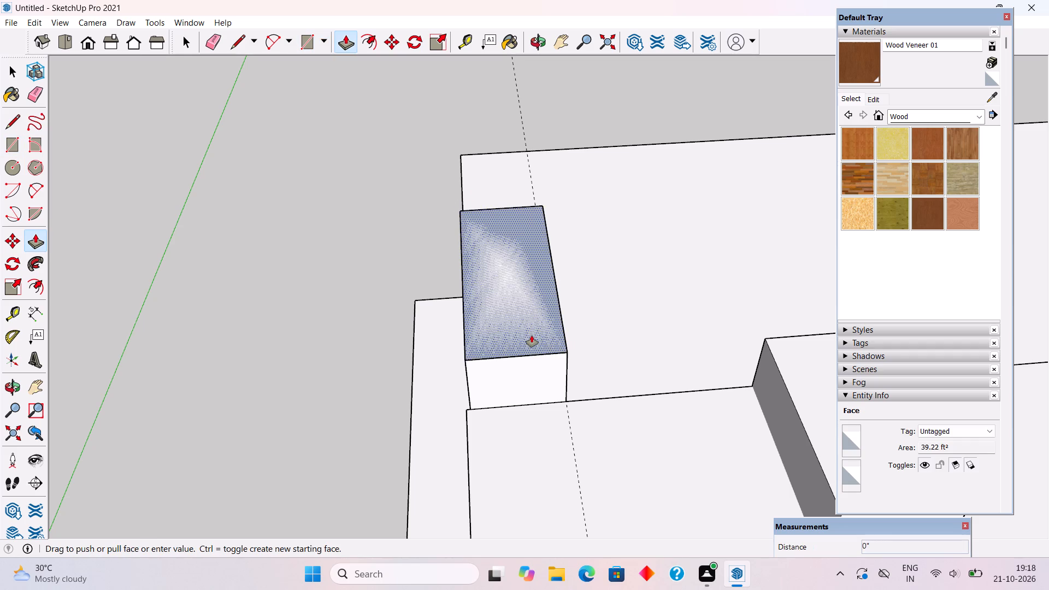
text(6")
key(Return)
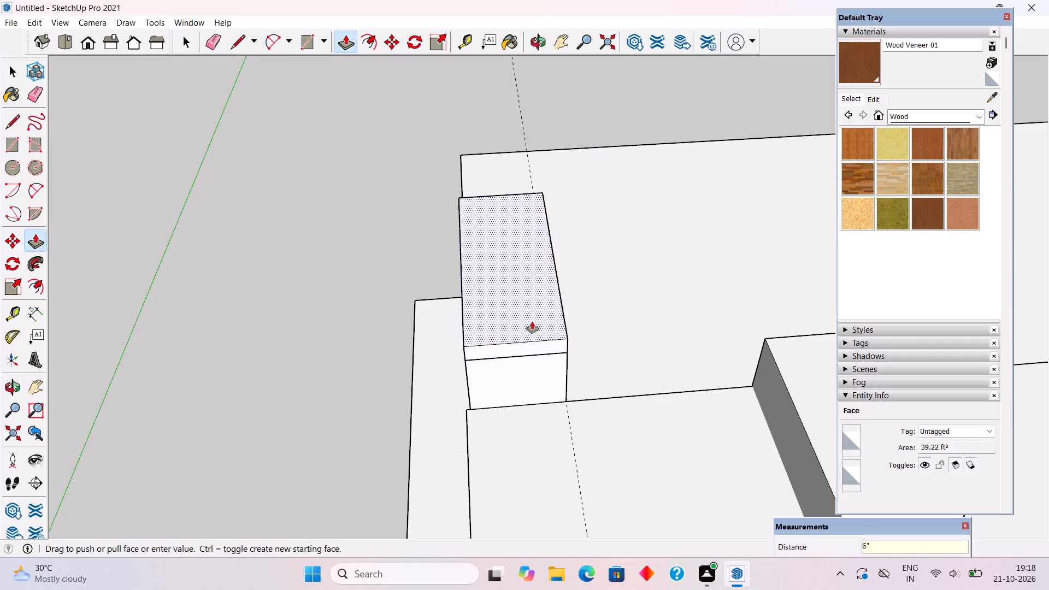
Make a group of the whole 6" cap slab on top of the raised roof block.
key(space)
triple_click(532, 322)
right_click(532, 322)
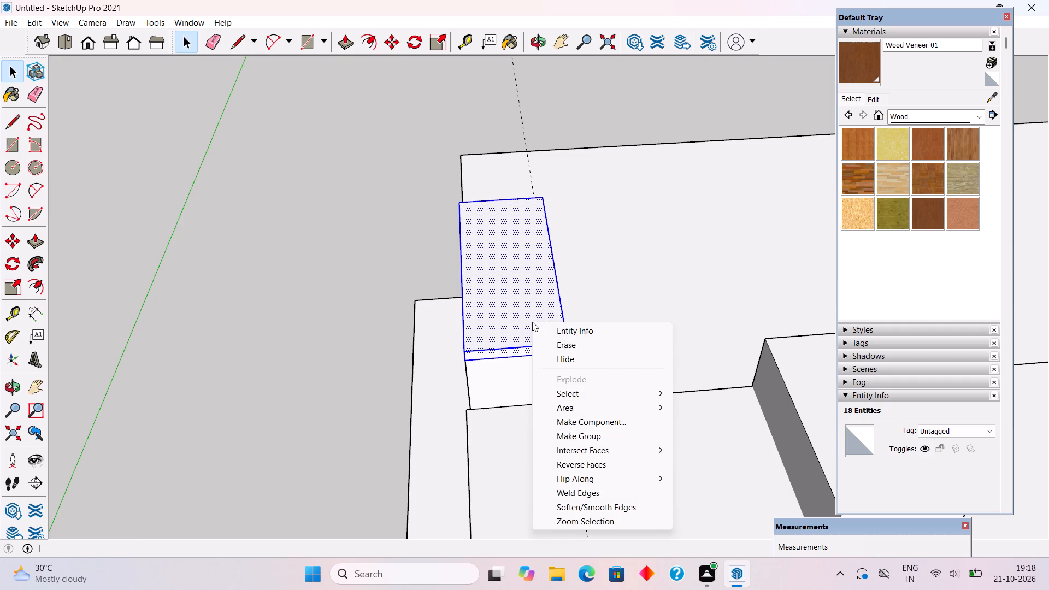
click(582, 439)
click(537, 397)
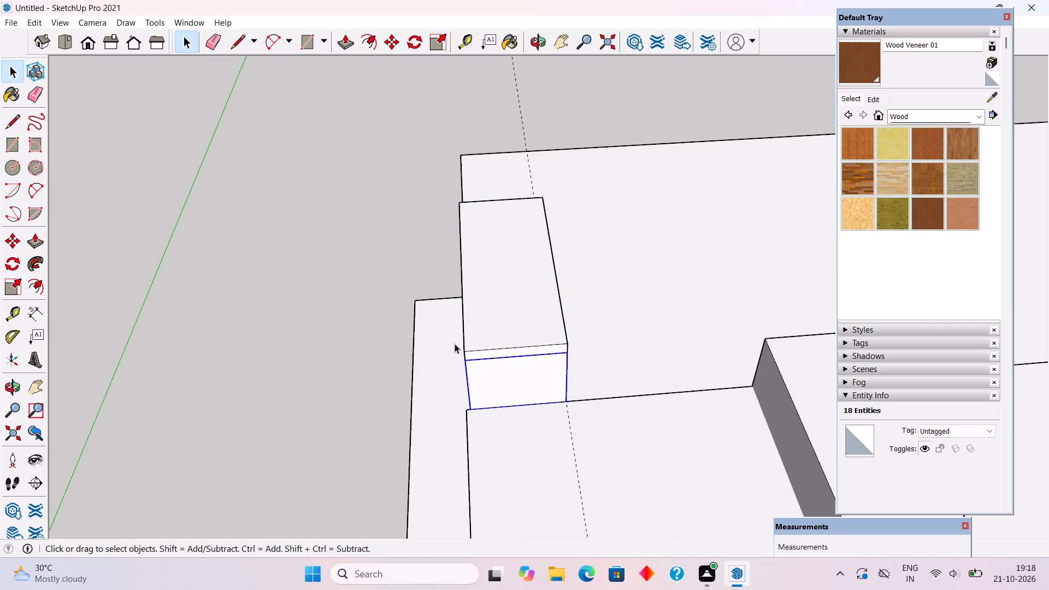
click(434, 285)
Examine the capped roof block against the front facade, the tall pillar and the roof slab edges from several angles and distances.
scroll(477, 328, down, 10)
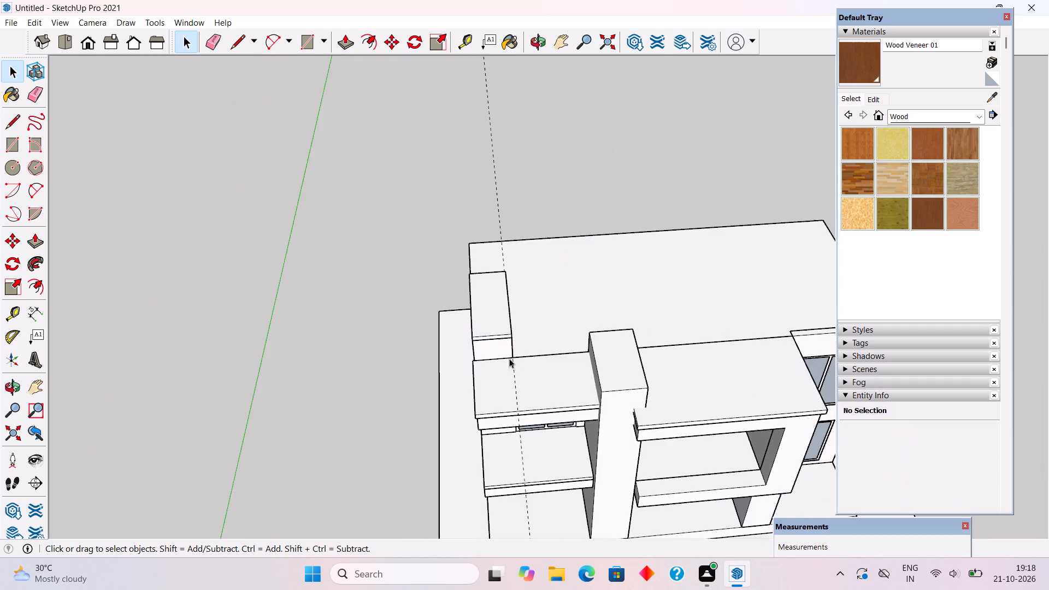
middle_drag(510, 363, 498, 241)
scroll(498, 240, down, 7)
middle_drag(570, 399, 570, 222)
scroll(570, 222, up, 3)
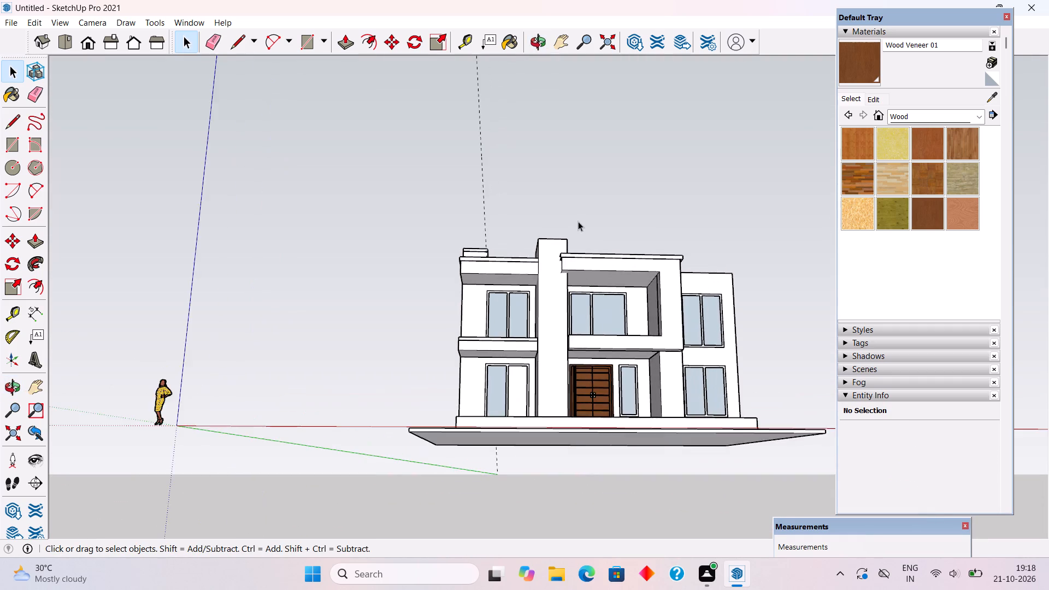
scroll(573, 229, up, 3)
middle_drag(544, 248, 526, 287)
scroll(529, 282, up, 5)
scroll(456, 234, up, 2)
middle_drag(453, 239, 466, 319)
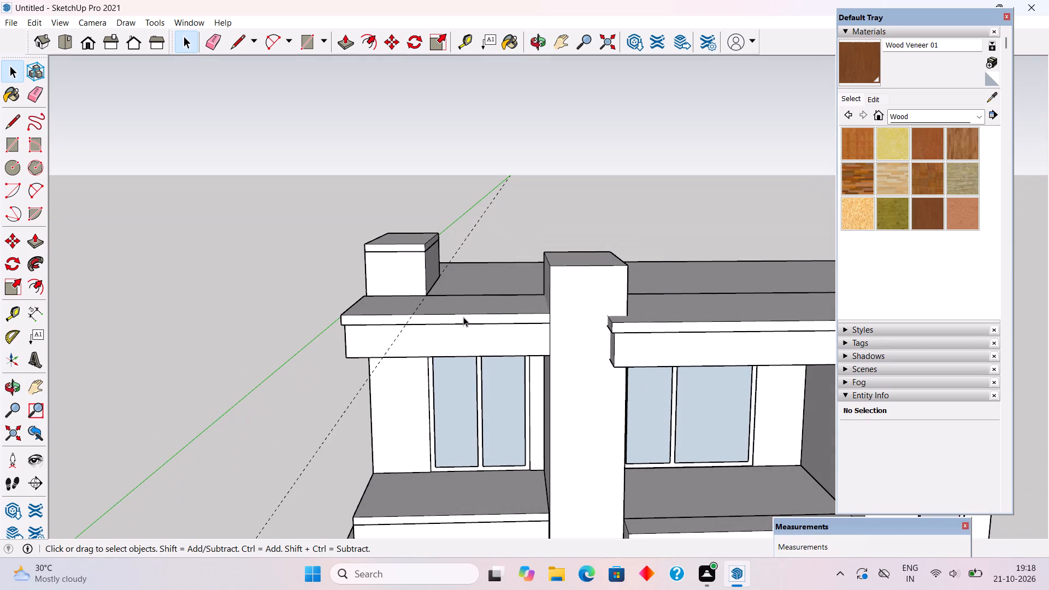
scroll(463, 317, up, 5)
middle_drag(465, 310, 563, 308)
scroll(567, 308, down, 3)
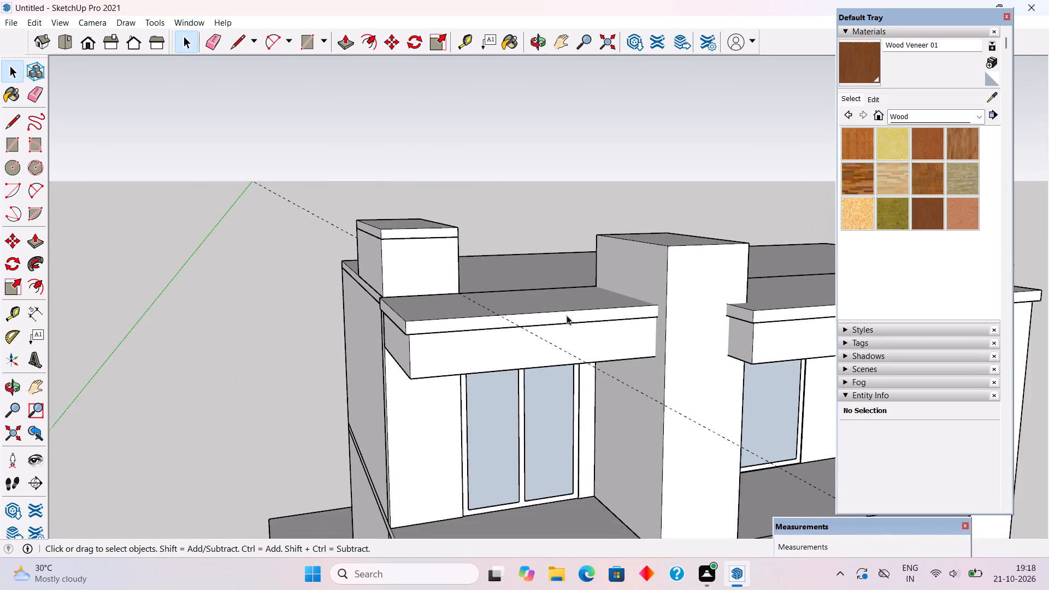
scroll(558, 318, down, 4)
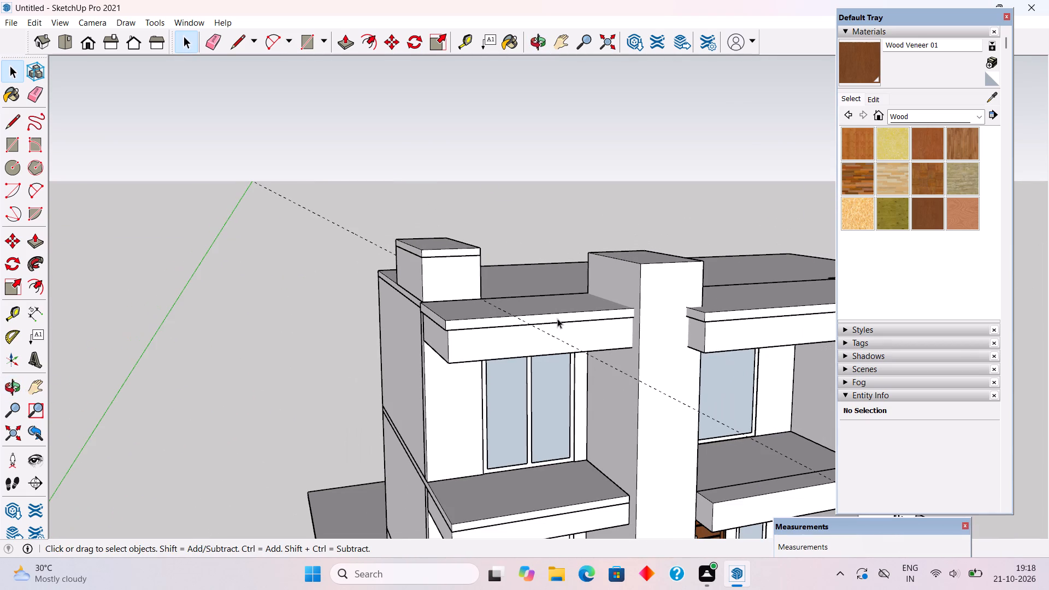
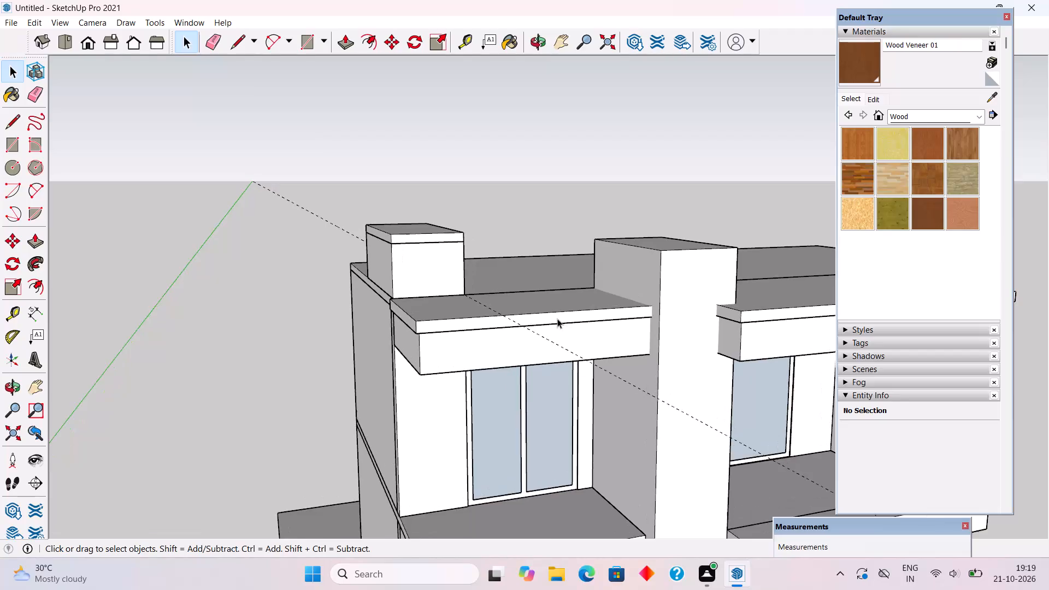
Examine the whole house with the capped roof block from the front, from above and from the end wall.
scroll(557, 318, down, 3)
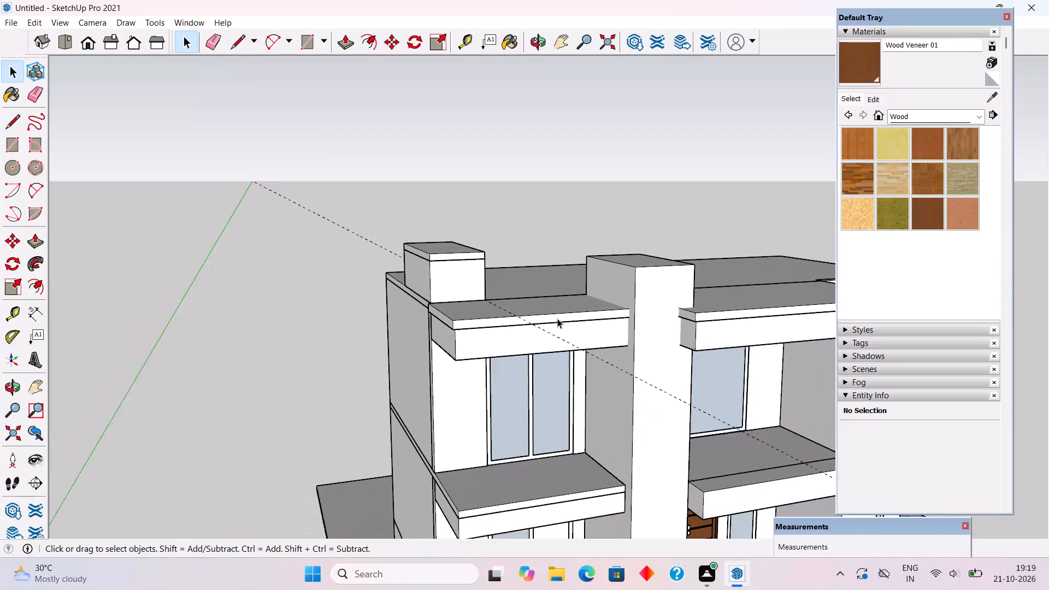
scroll(557, 318, down, 5)
middle_drag(521, 311, 437, 250)
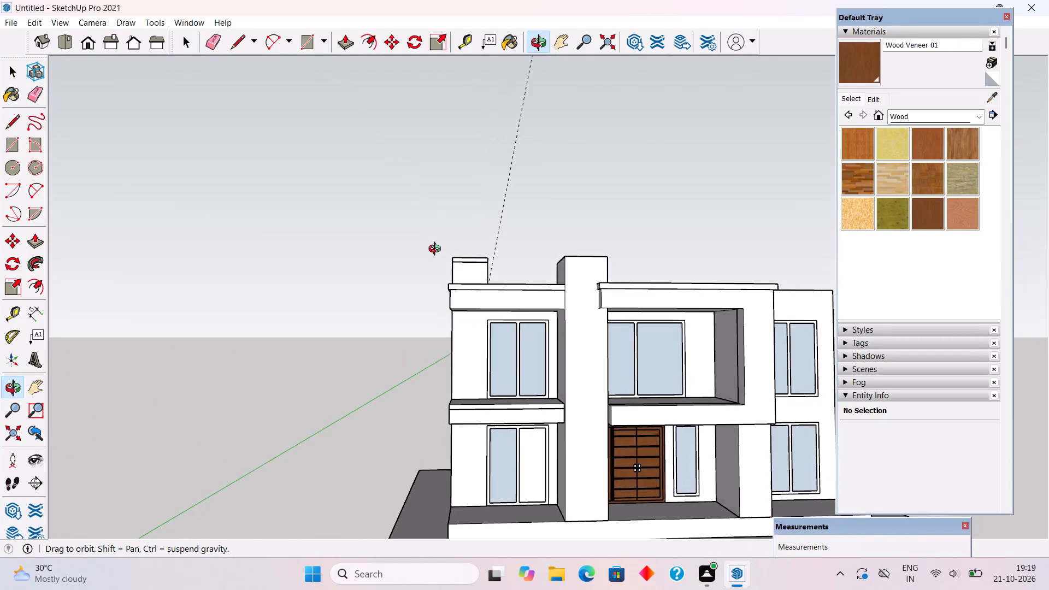
middle_drag(437, 250, 421, 352)
scroll(428, 320, down, 5)
middle_drag(431, 317, 629, 393)
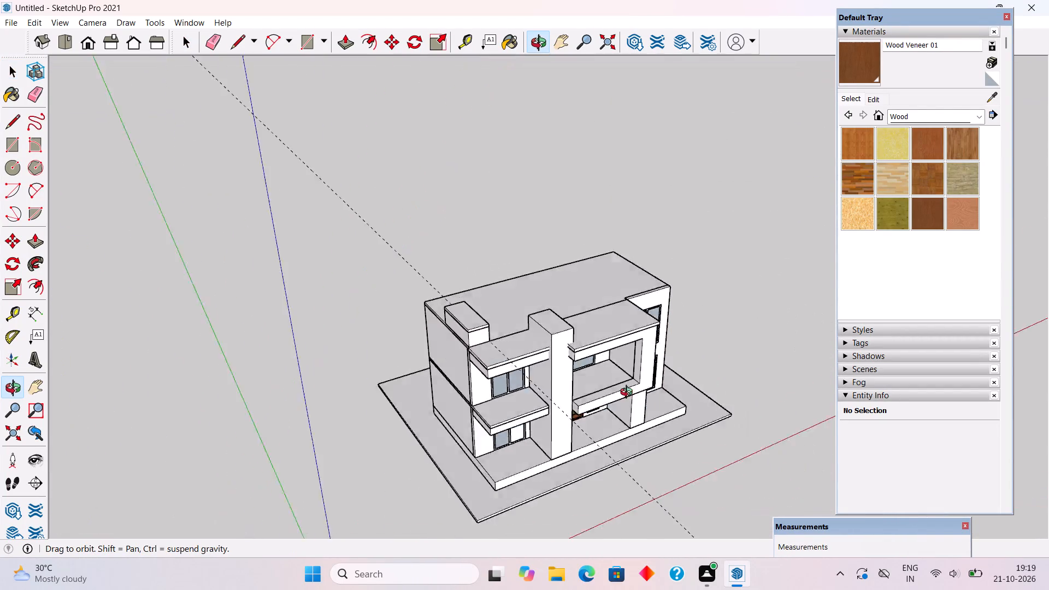
middle_drag(629, 393, 708, 417)
middle_drag(624, 351, 658, 366)
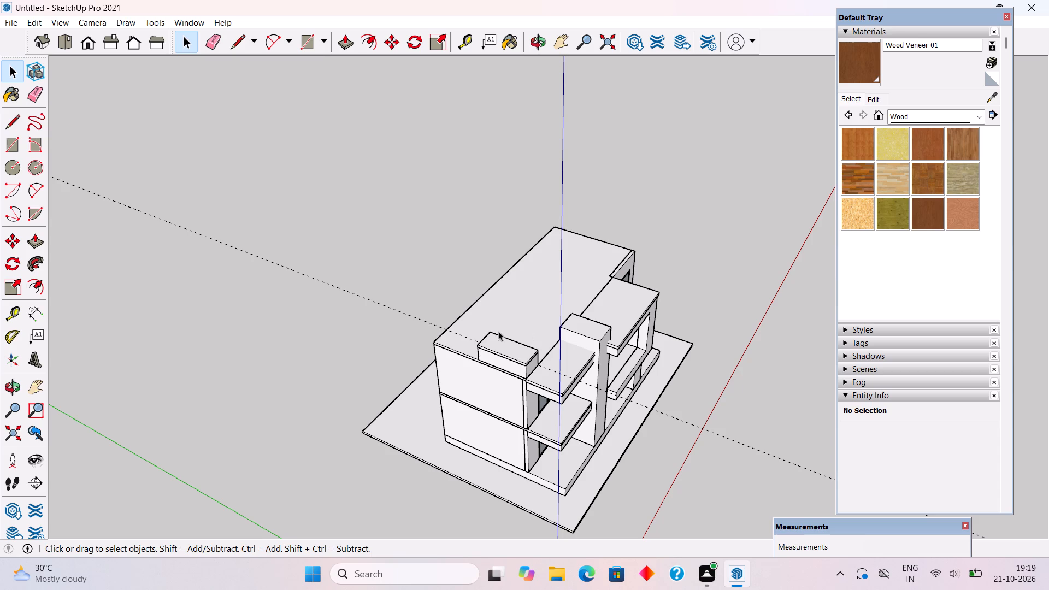
Place a guide on the main roof, parallel to its front edge and offset 9" inward.
scroll(498, 331, down, 2)
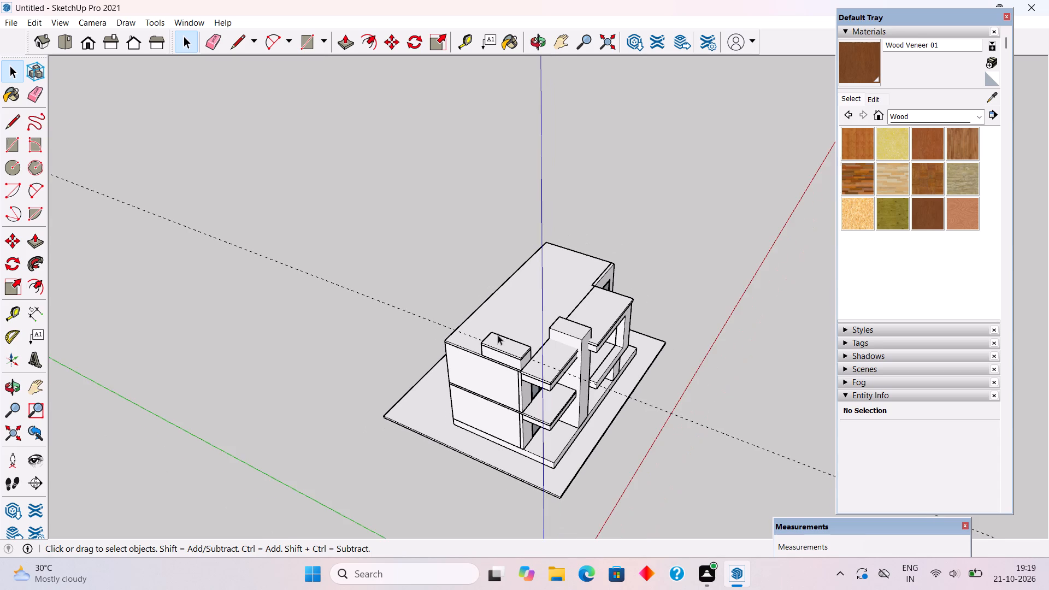
middle_drag(492, 338, 651, 456)
scroll(568, 341, up, 8)
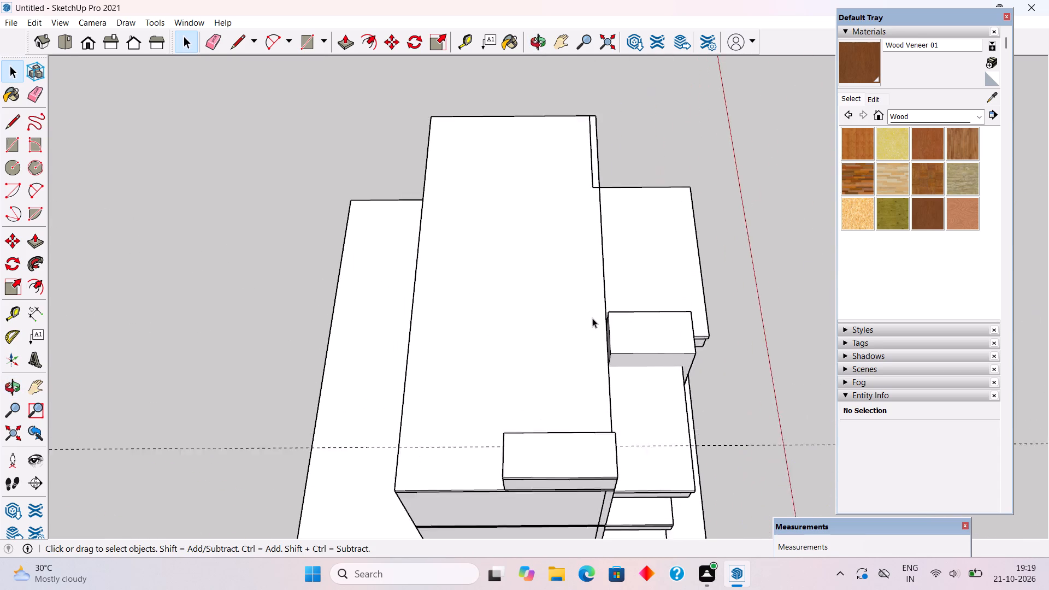
scroll(592, 318, up, 1)
middle_drag(602, 308, 611, 381)
key(t)
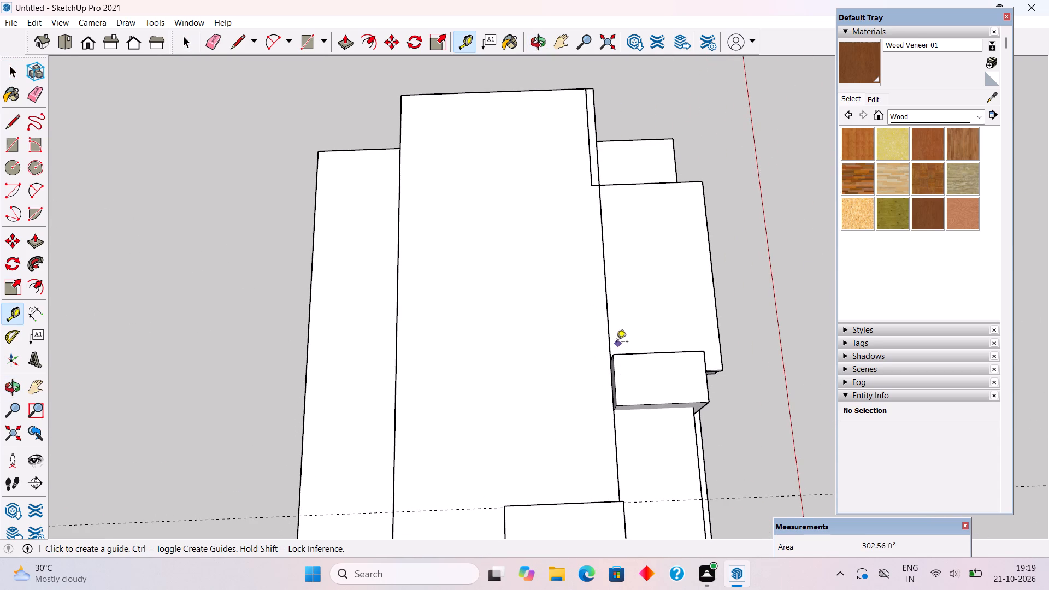
click(608, 327)
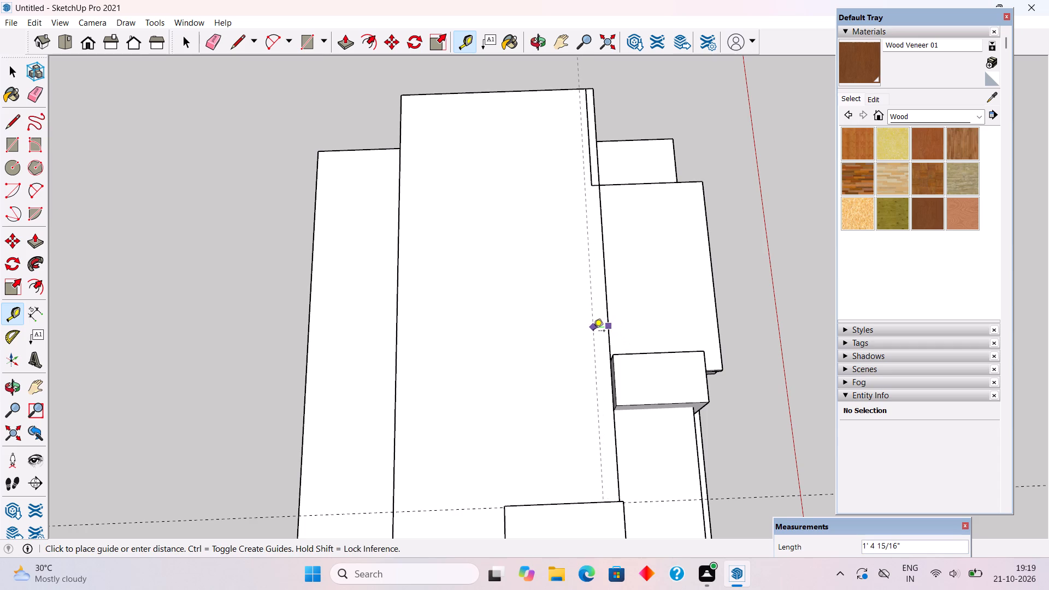
text(9")
key(Return)
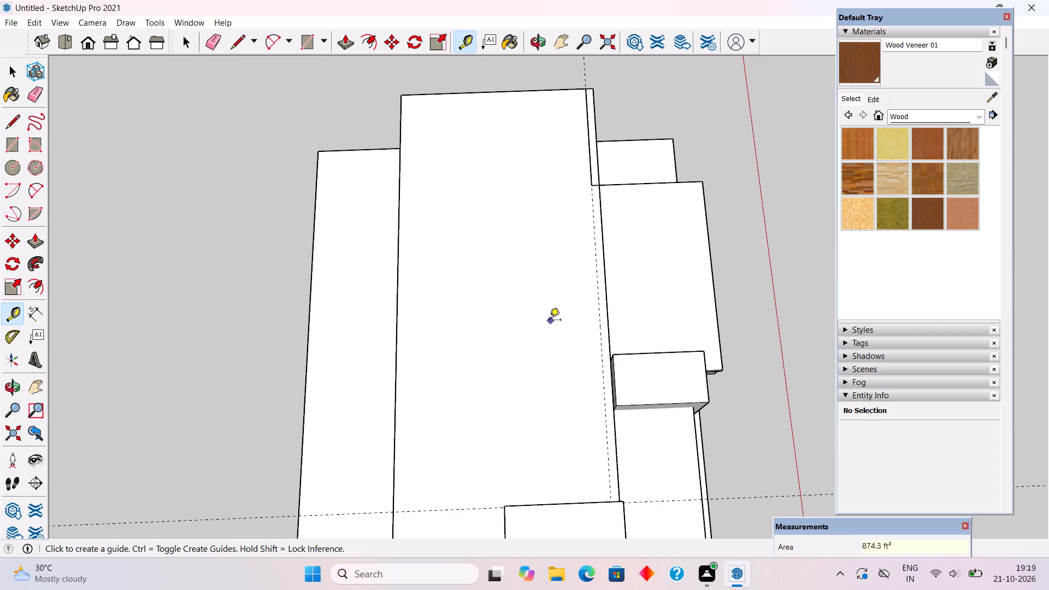
Place a guide across the main roof, about 30' 9" from the end edge opposite the capped block, crossing beside the tall pillar.
scroll(550, 318, down, 2)
key(space)
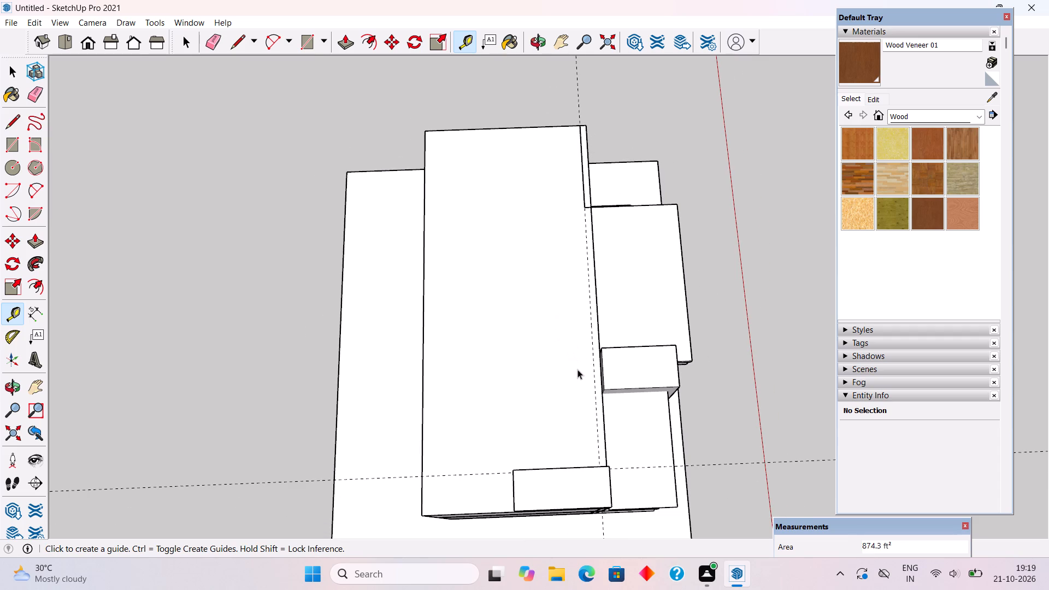
text(r)
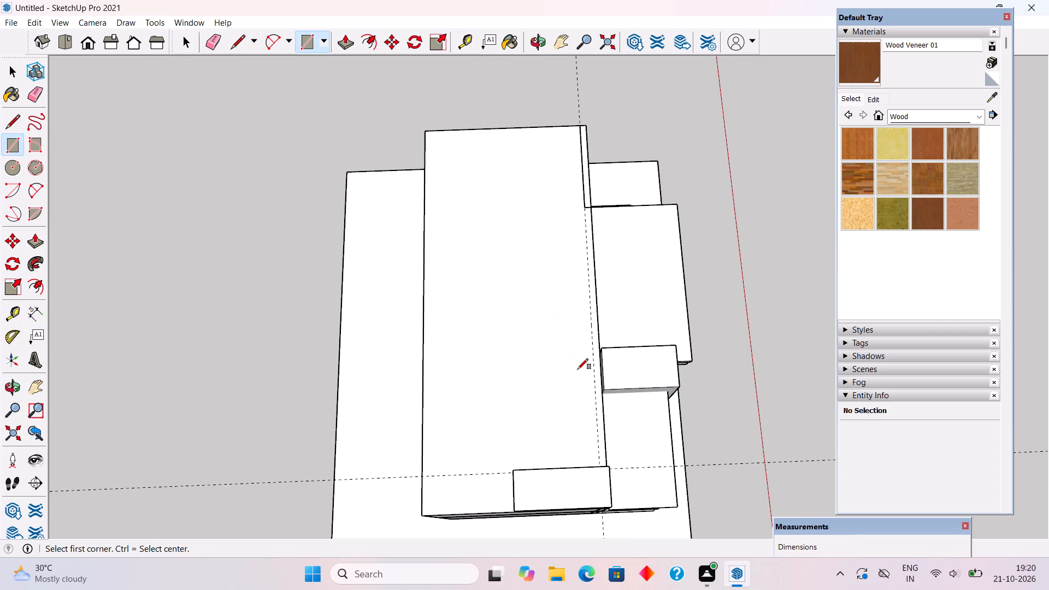
key(space)
key(t)
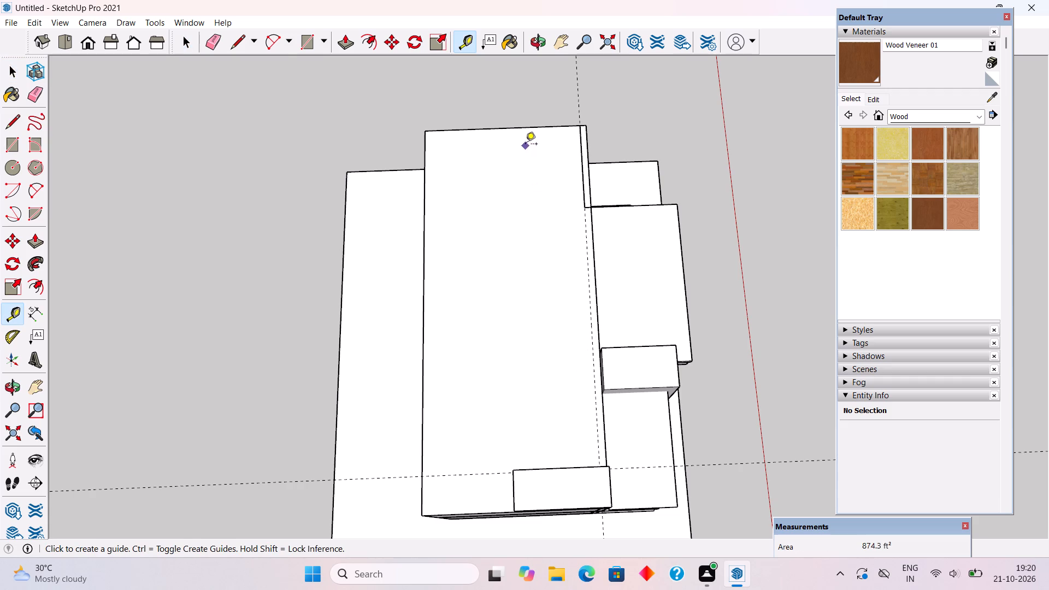
click(533, 130)
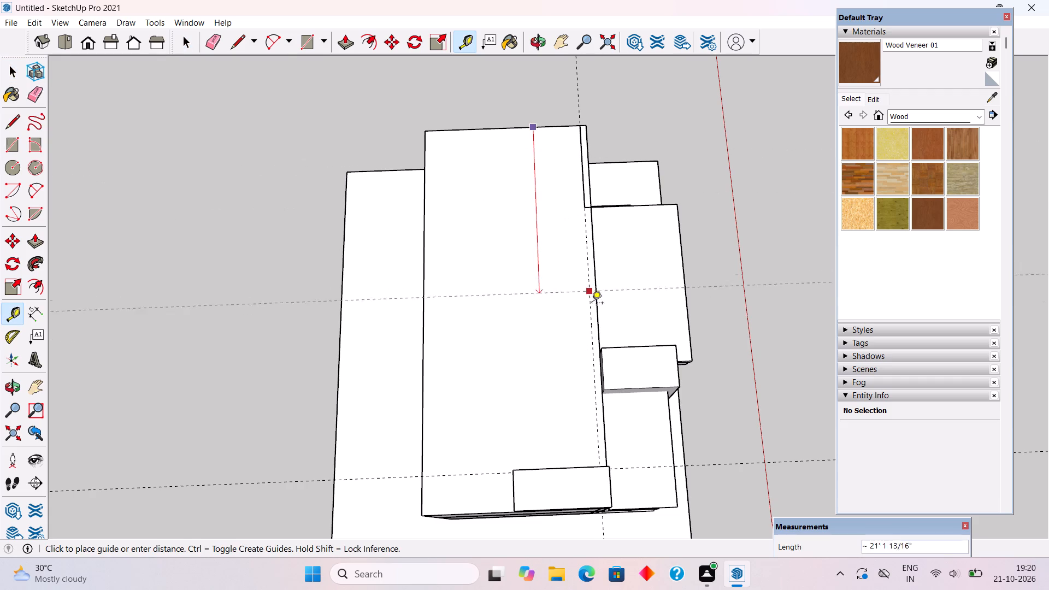
scroll(594, 319, up, 4)
scroll(593, 407, up, 5)
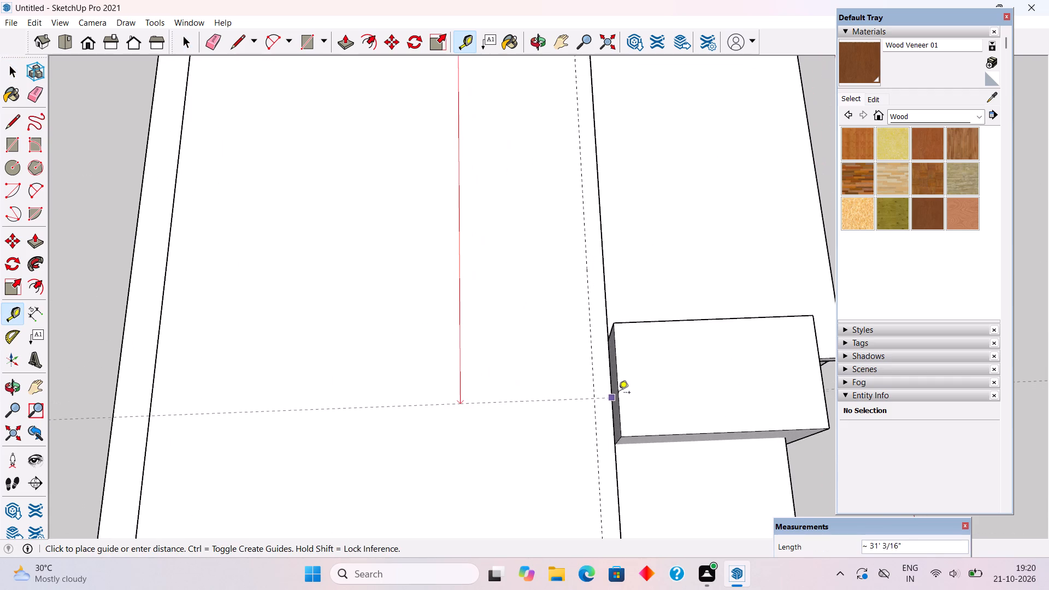
scroll(610, 392, up, 8)
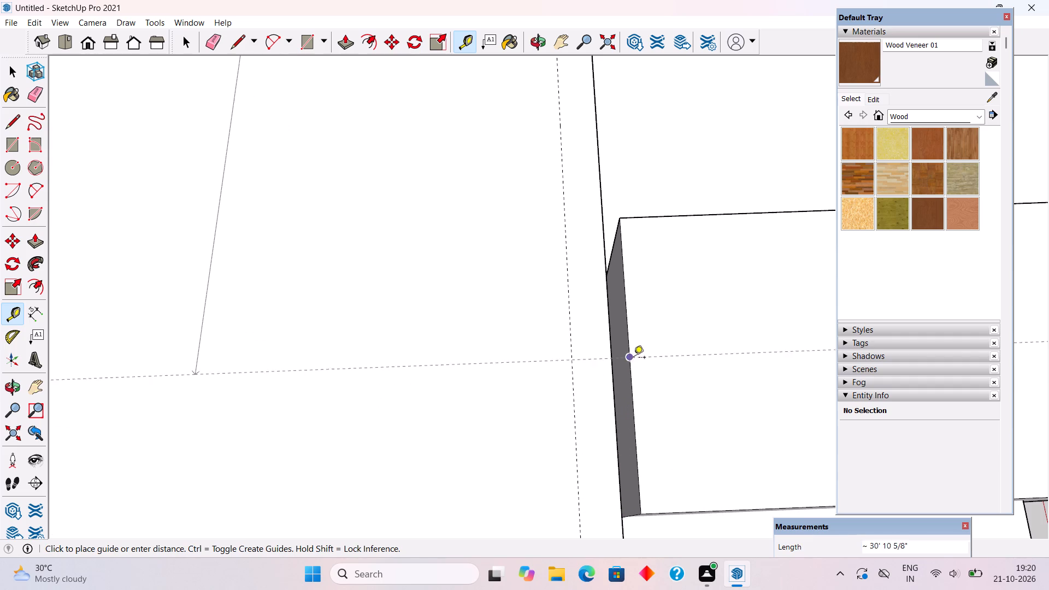
scroll(630, 362, down, 7)
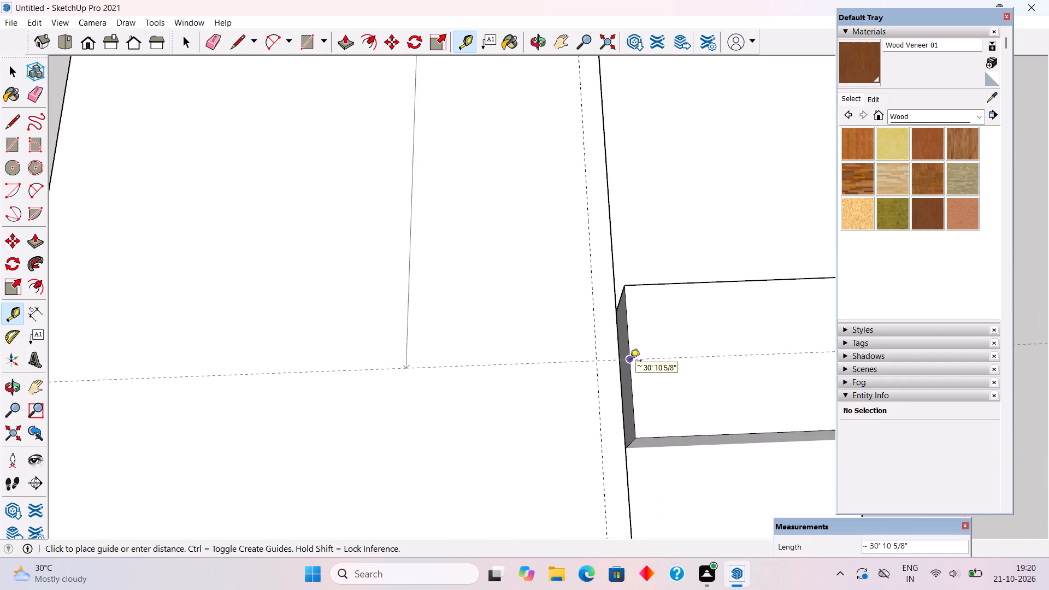
scroll(630, 362, down, 4)
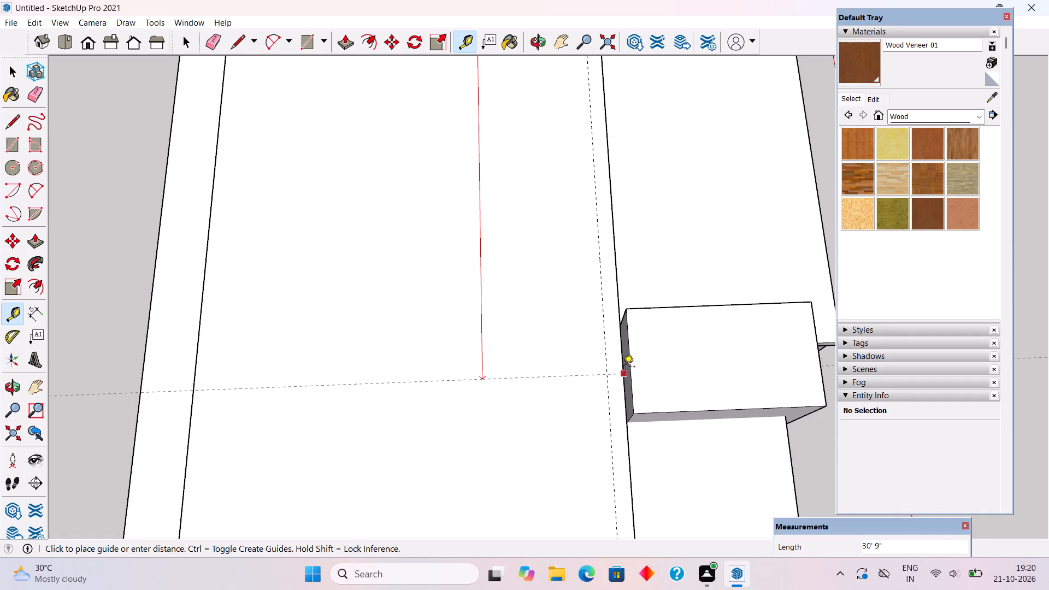
click(622, 365)
scroll(629, 452, down, 10)
middle_drag(517, 442, 594, 467)
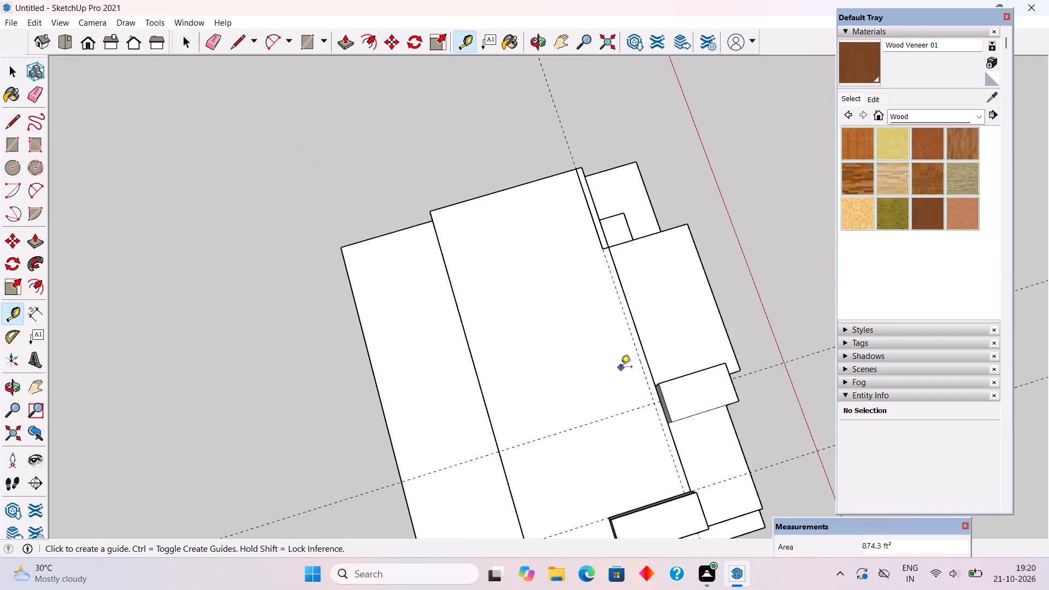
key(space)
Inspect the roof guides against the front facade and measure inward from the outer edge of the upper balcony frame's side pier.
scroll(673, 290, up, 4)
middle_drag(671, 282, 556, 216)
middle_drag(648, 264, 465, 190)
scroll(591, 276, down, 1)
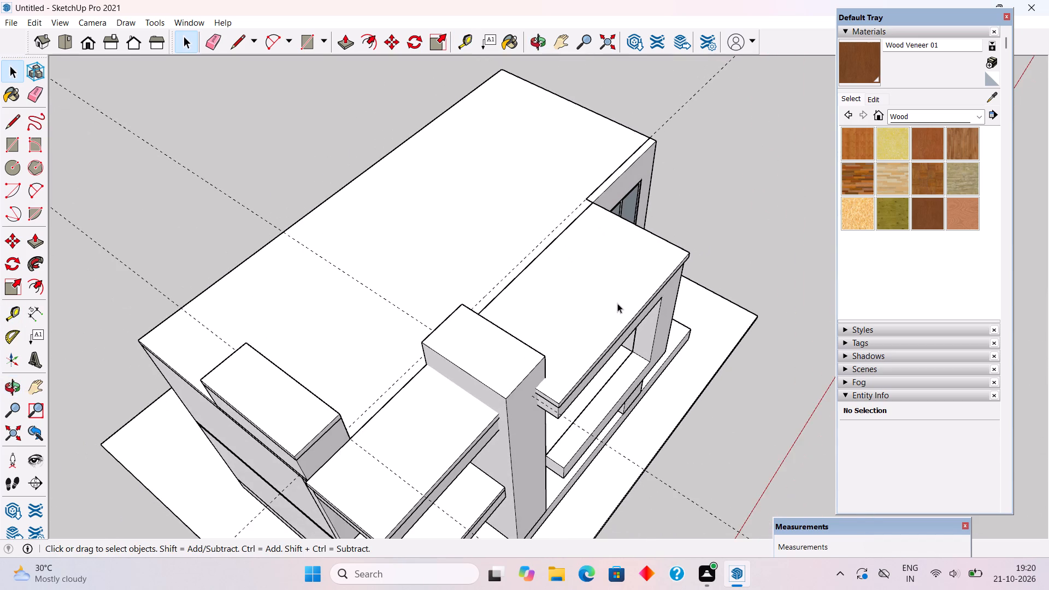
scroll(617, 303, down, 5)
middle_drag(620, 303, 616, 298)
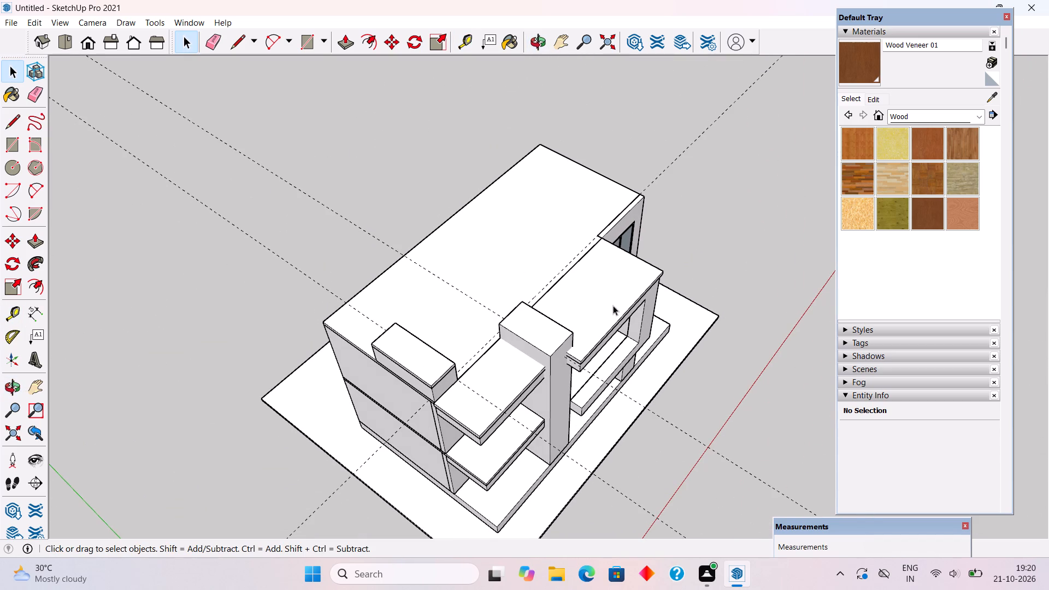
middle_drag(613, 305, 502, 204)
scroll(603, 255, up, 4)
middle_drag(609, 261, 602, 251)
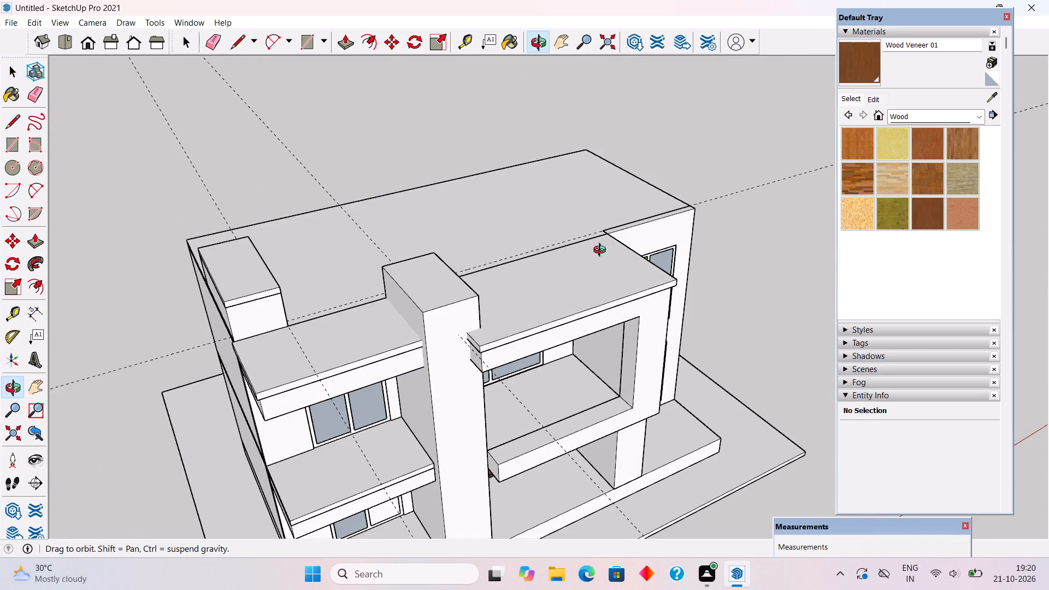
middle_drag(602, 251, 481, 106)
scroll(495, 116, up, 1)
scroll(626, 285, up, 2)
key(t)
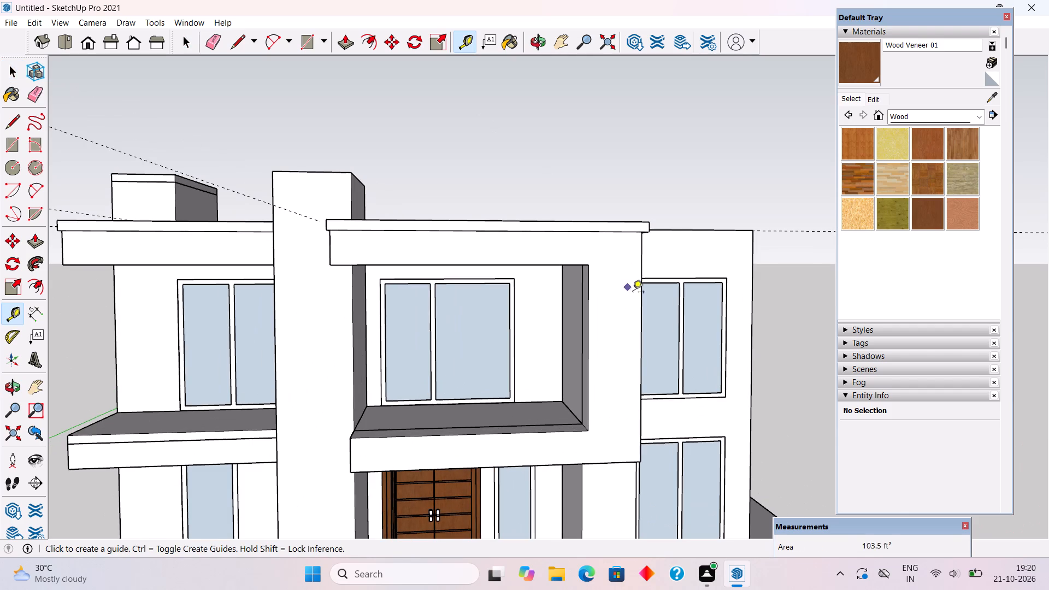
click(639, 305)
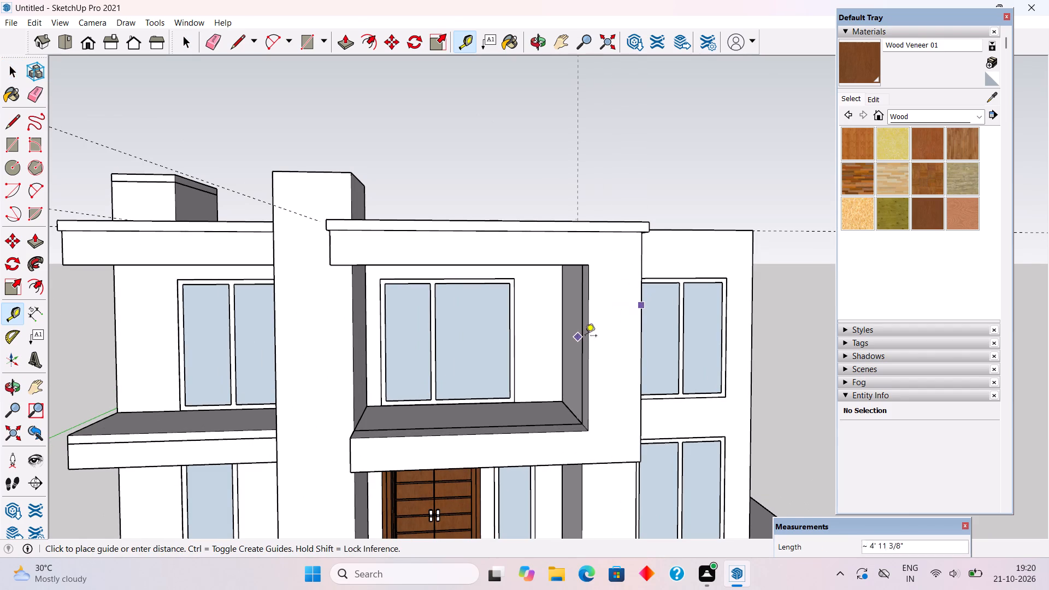
key(space)
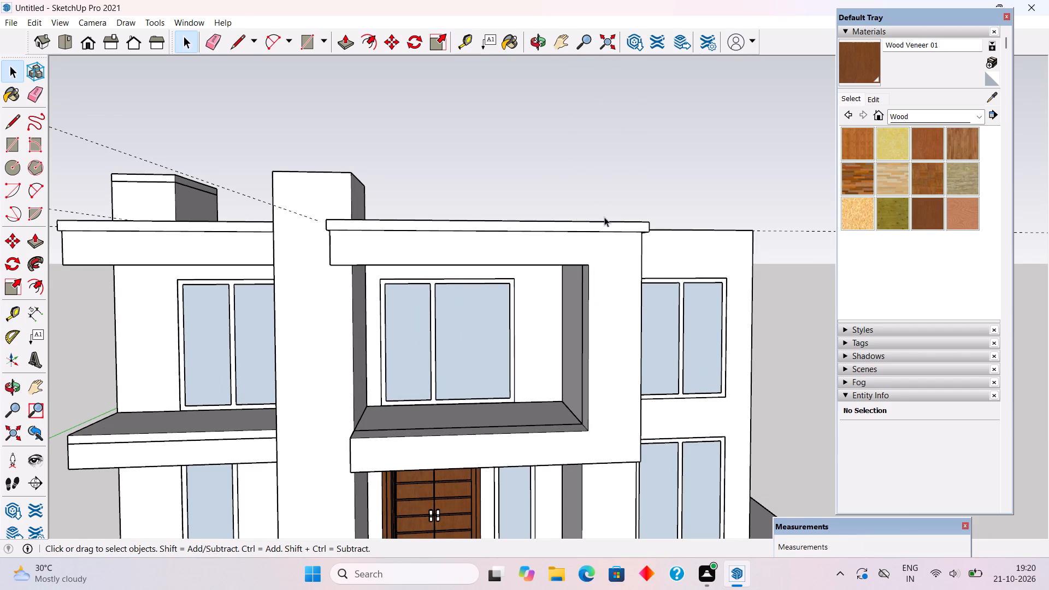
Place a guide across the roof 3'3" from the short return edge beside the recessed windows, toward the tall pillar.
middle_drag(606, 182, 585, 432)
scroll(582, 273, up, 4)
middle_drag(611, 263, 590, 293)
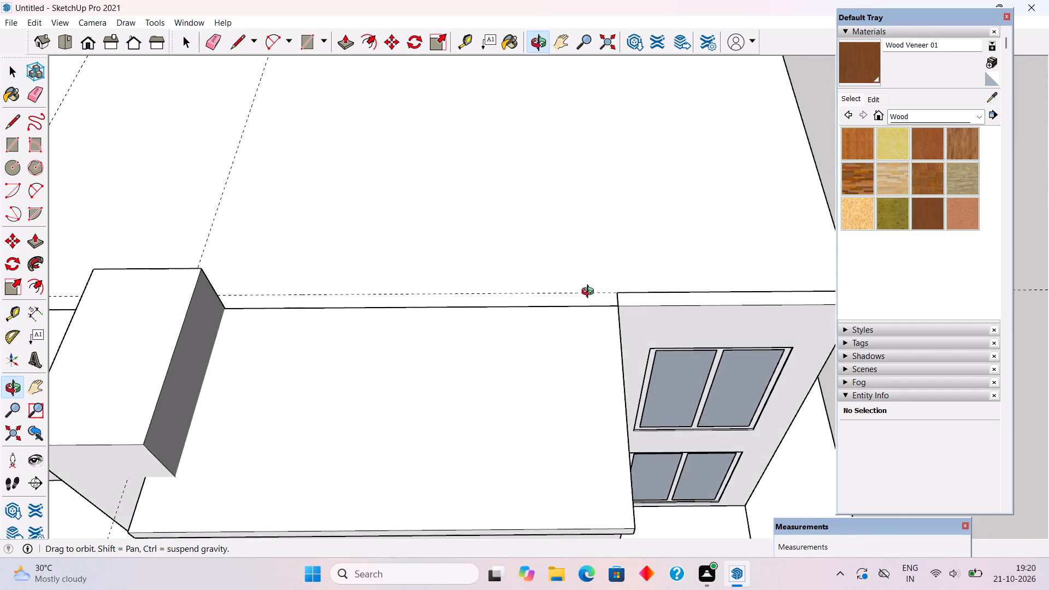
middle_drag(590, 293, 467, 218)
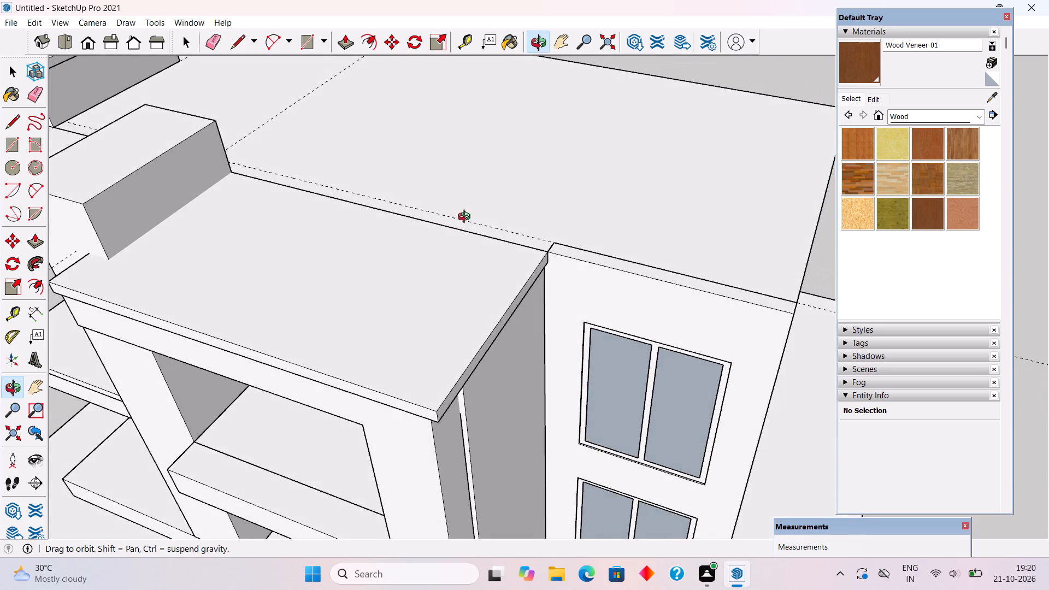
middle_drag(467, 218, 615, 327)
key(t)
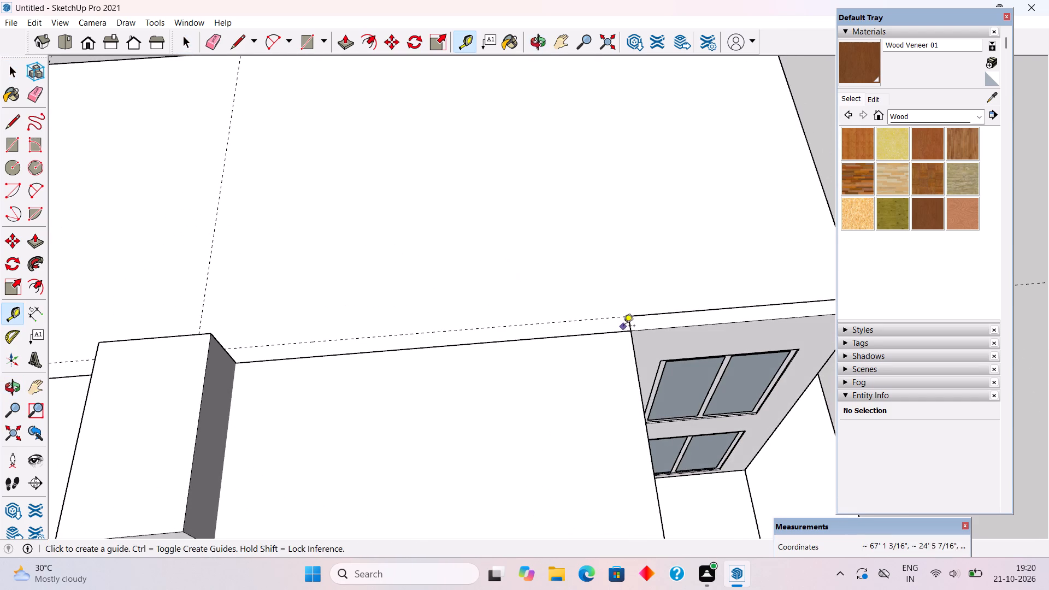
scroll(628, 324, up, 9)
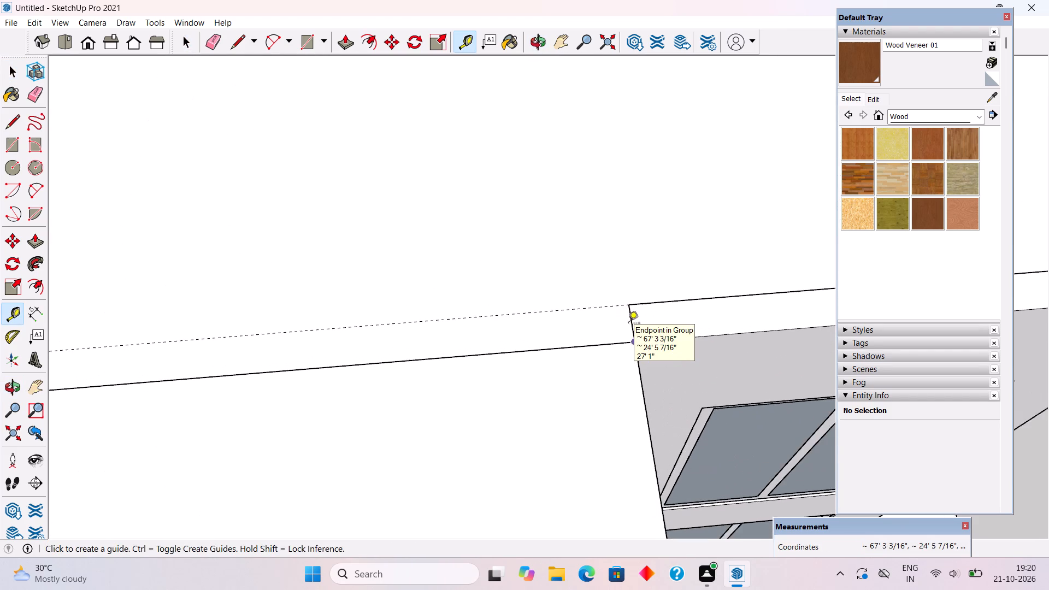
scroll(628, 324, up, 1)
click(629, 320)
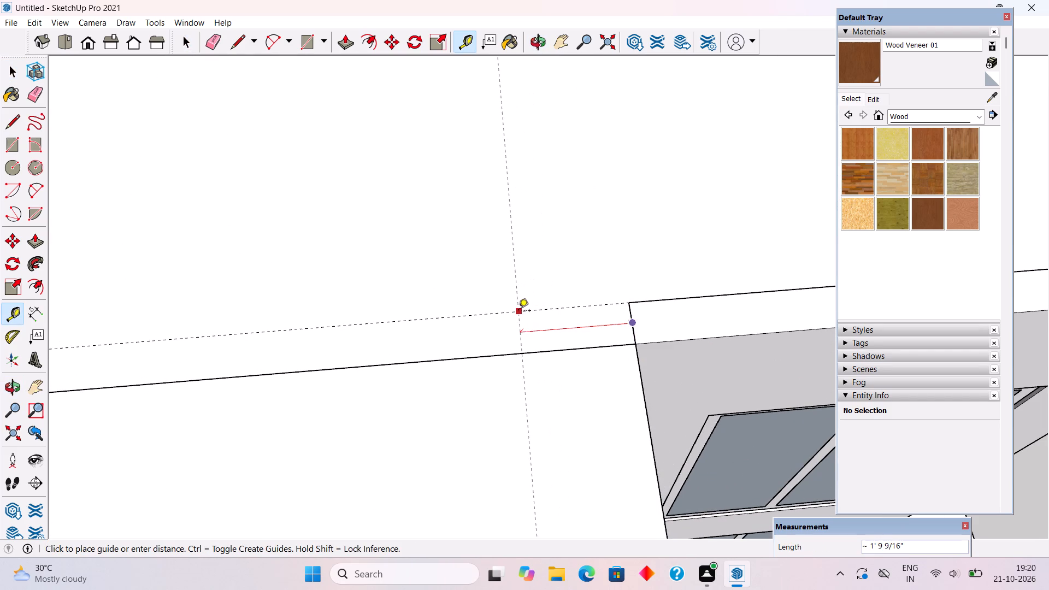
text(3'3")
key(Return)
key(space)
Draw a narrow rectangle along the main roof's front edge, filling the 9" strip between the two guides that cross the roof beside the tall pillar.
text(r)
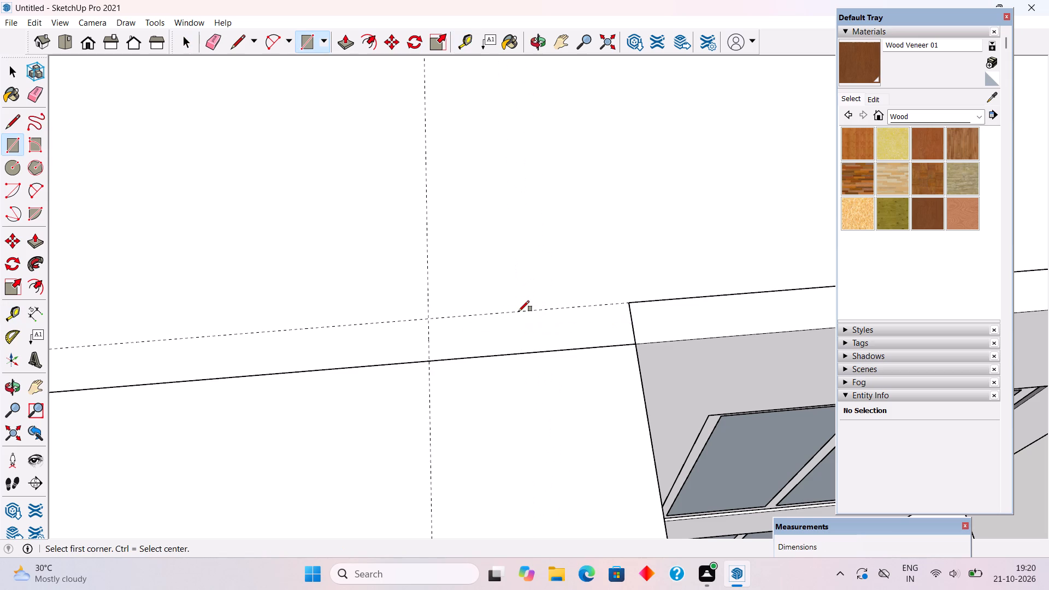
click(428, 320)
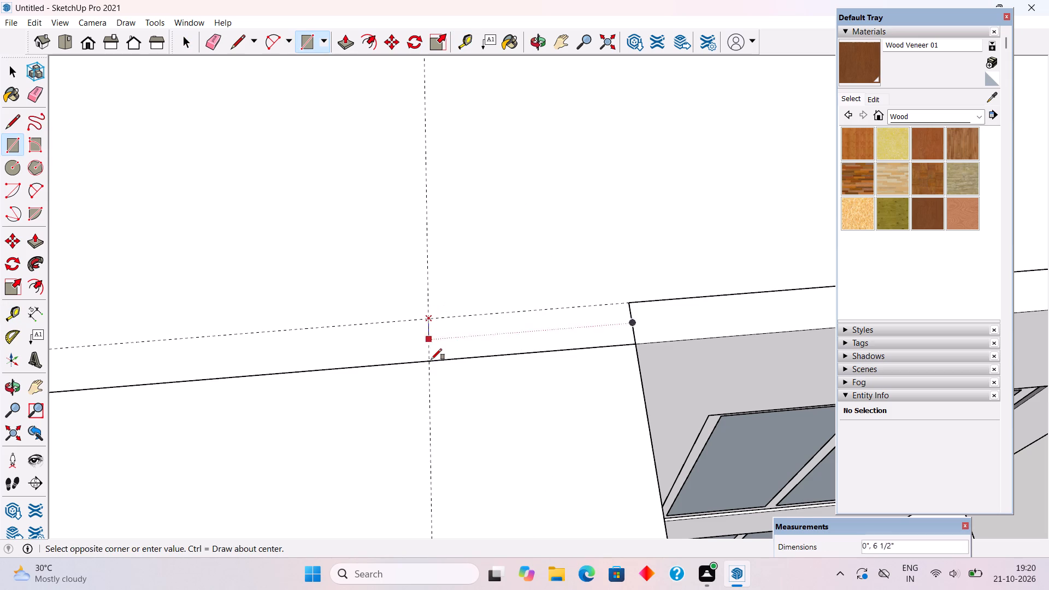
scroll(431, 359, down, 16)
middle_drag(141, 369, 219, 403)
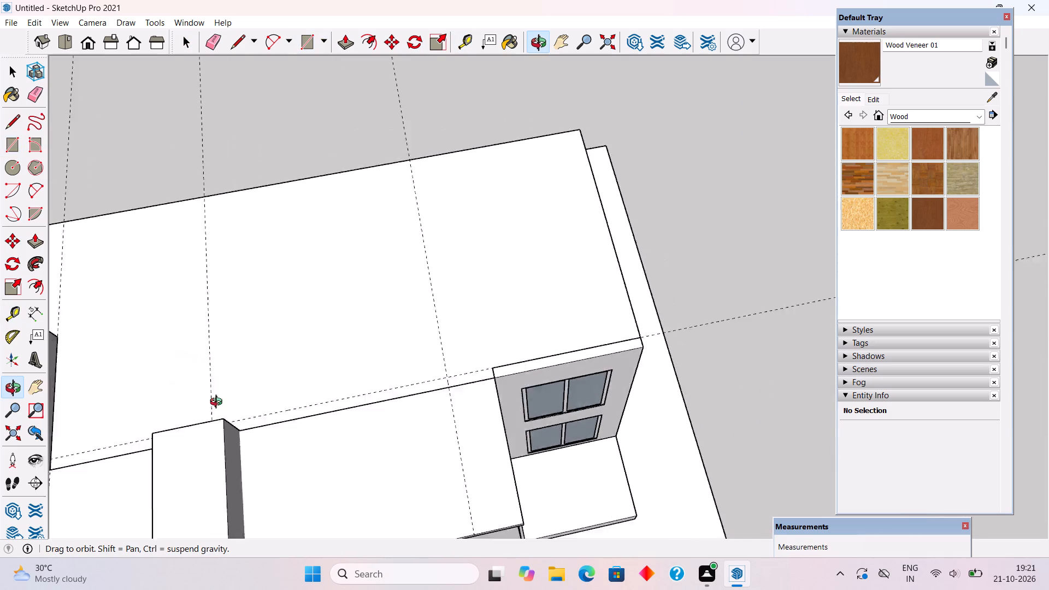
middle_drag(219, 403, 535, 394)
scroll(535, 394, down, 16)
scroll(531, 460, up, 4)
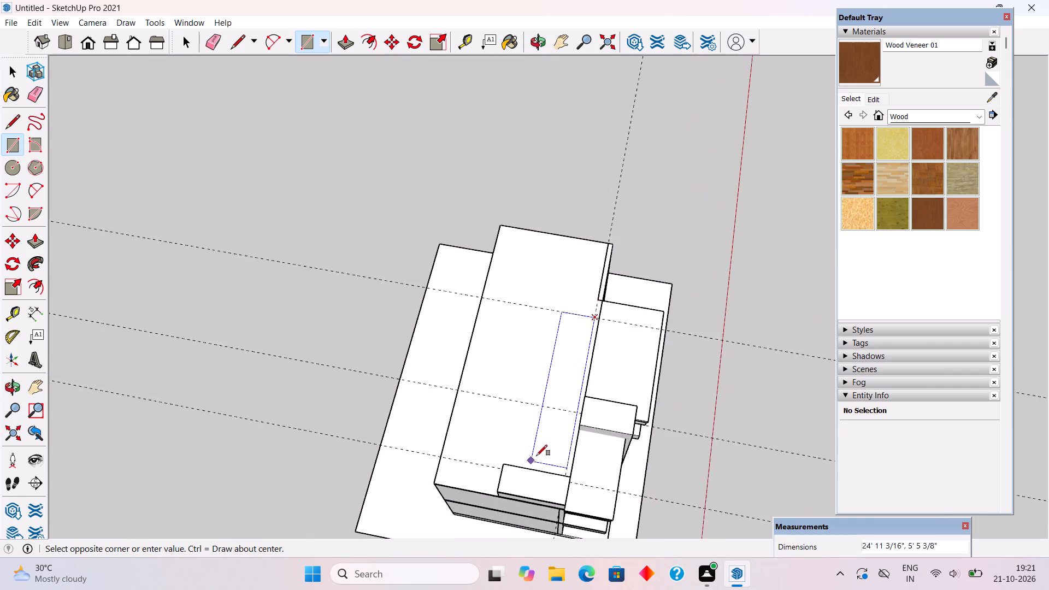
scroll(537, 456, up, 10)
middle_drag(570, 420, 618, 400)
scroll(610, 369, up, 12)
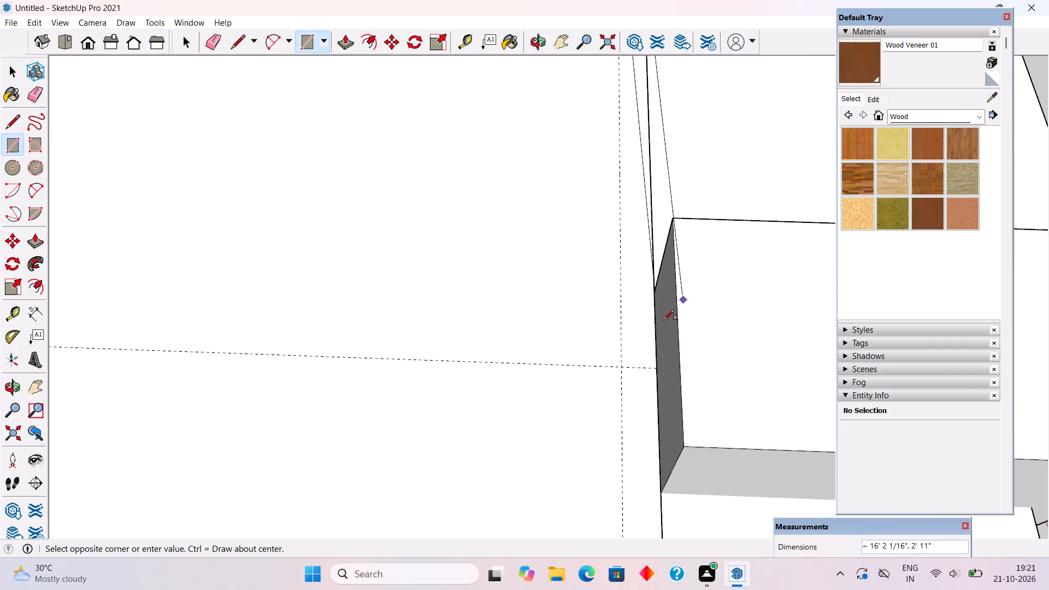
click(656, 368)
scroll(656, 368, down, 7)
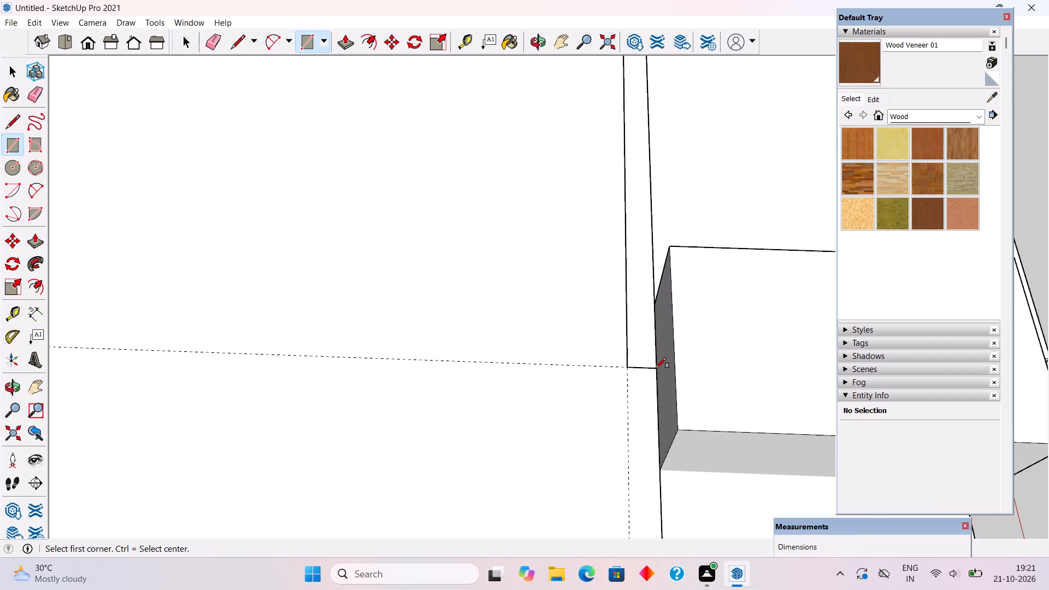
scroll(656, 368, down, 4)
key(space)
Extrude the narrow roof-edge rectangle upward 10' with Push/Pull into a freestanding wall.
key(p)
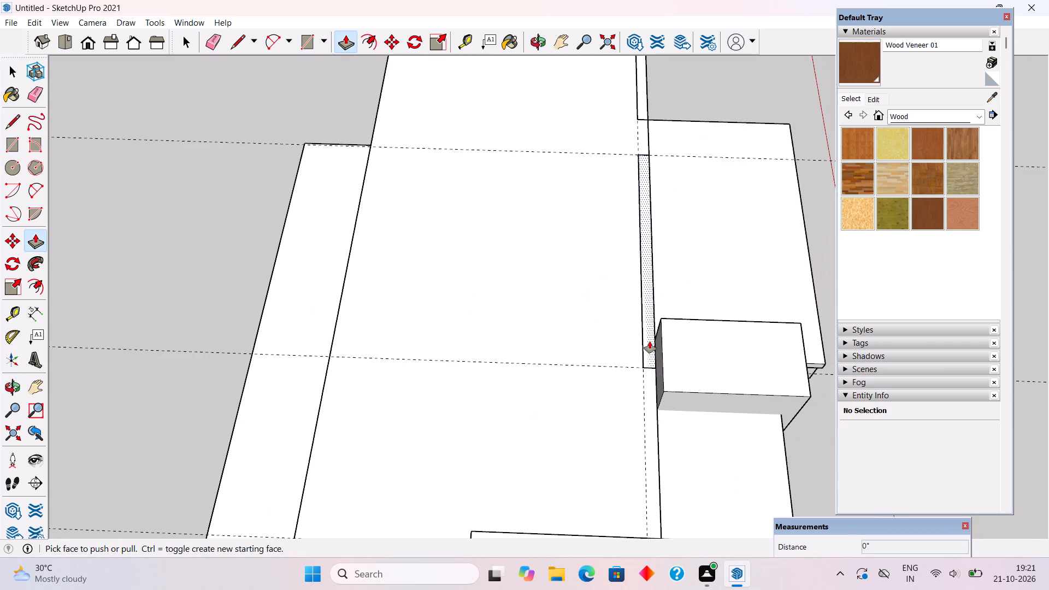
click(650, 341)
text(10)
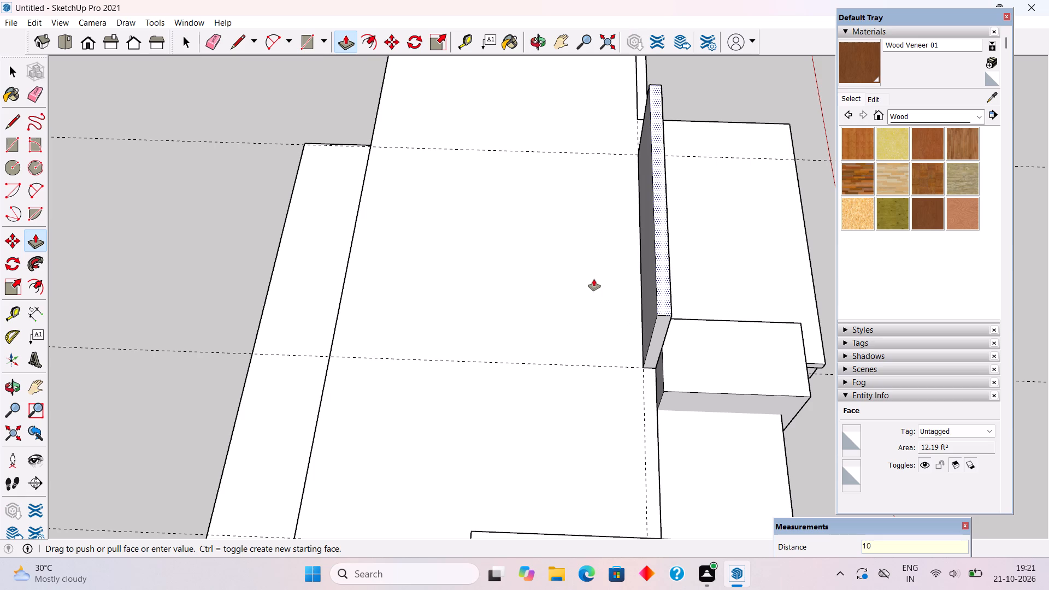
key(apostrophe)
key(Return)
key(space)
Select the whole new rooftop wall with its connected faces and edges and make it a group.
scroll(676, 355, down, 9)
middle_drag(675, 396, 255, 198)
scroll(608, 361, down, 1)
middle_drag(575, 283, 452, 226)
triple_click(498, 282)
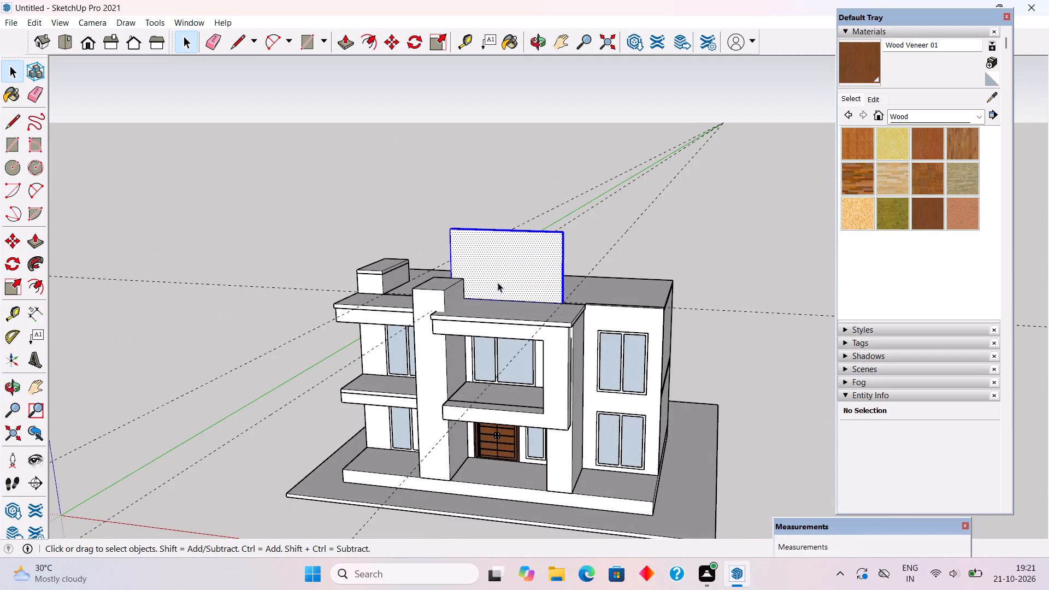
right_click(498, 282)
click(557, 391)
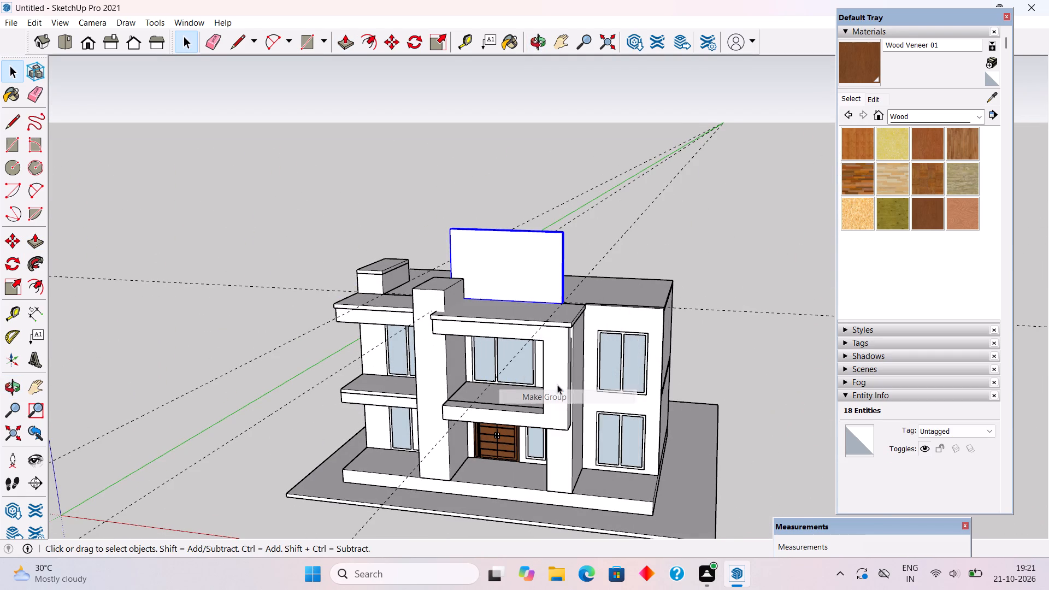
click(584, 217)
Examine the grouped rooftop wall against the upper balcony and tall pillar from the front, with the Tape Measure ready.
middle_drag(522, 388, 640, 344)
scroll(523, 285, up, 2)
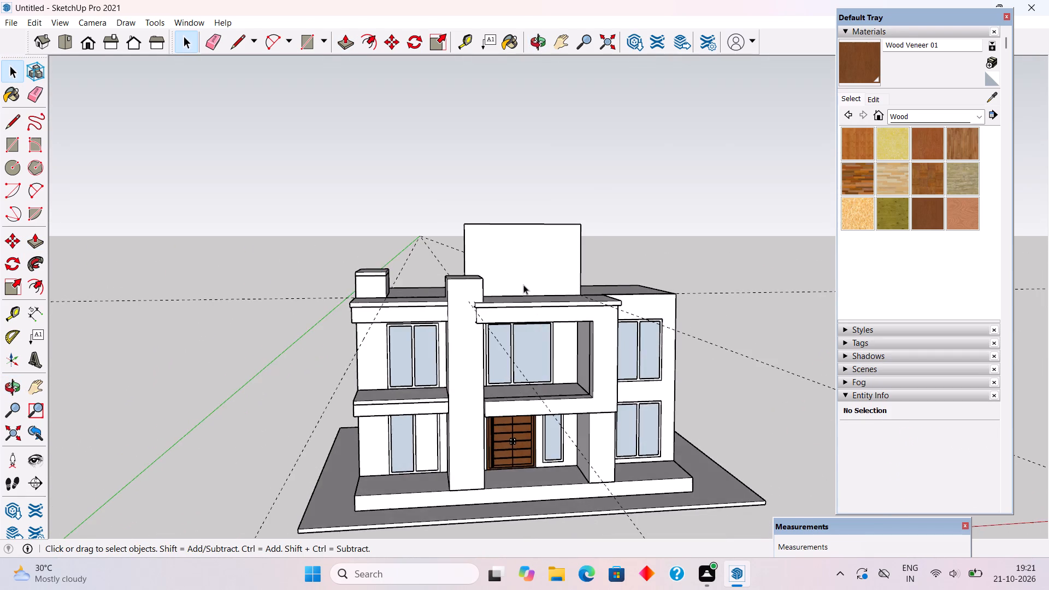
scroll(523, 285, up, 4)
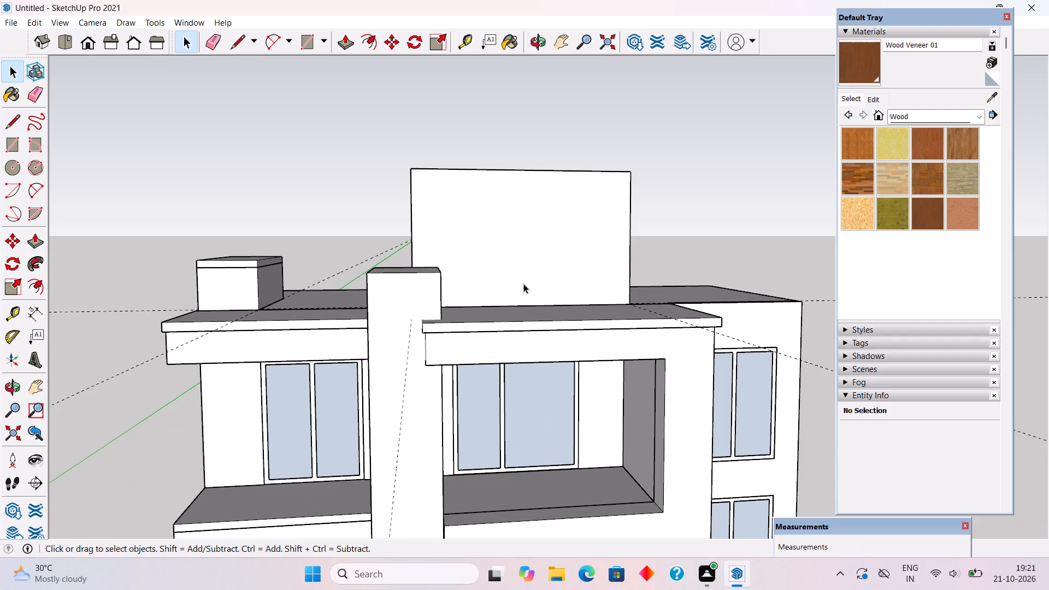
middle_drag(429, 271, 369, 265)
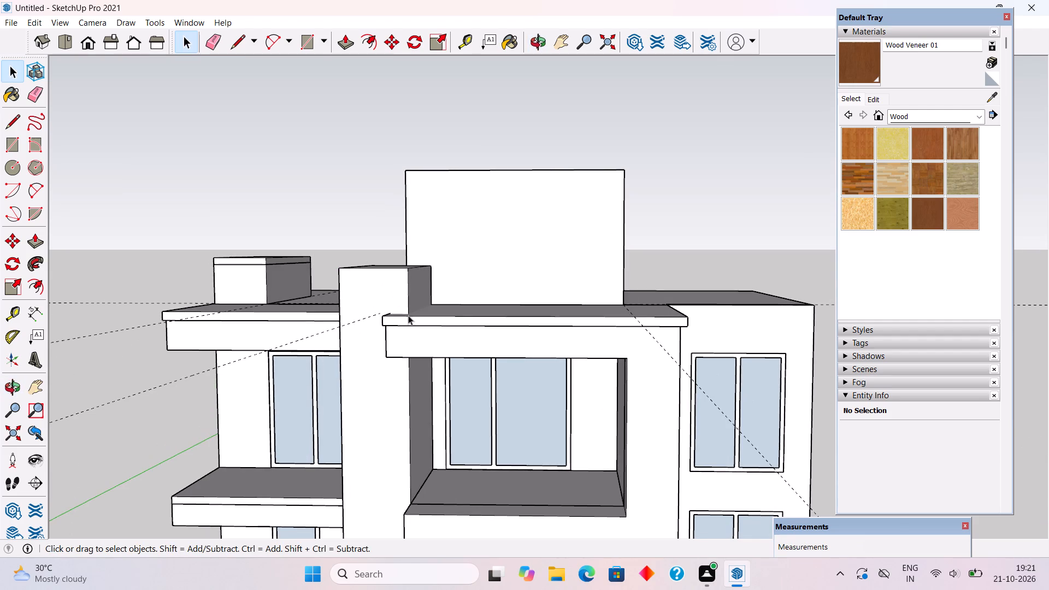
scroll(458, 376, up, 1)
key(t)
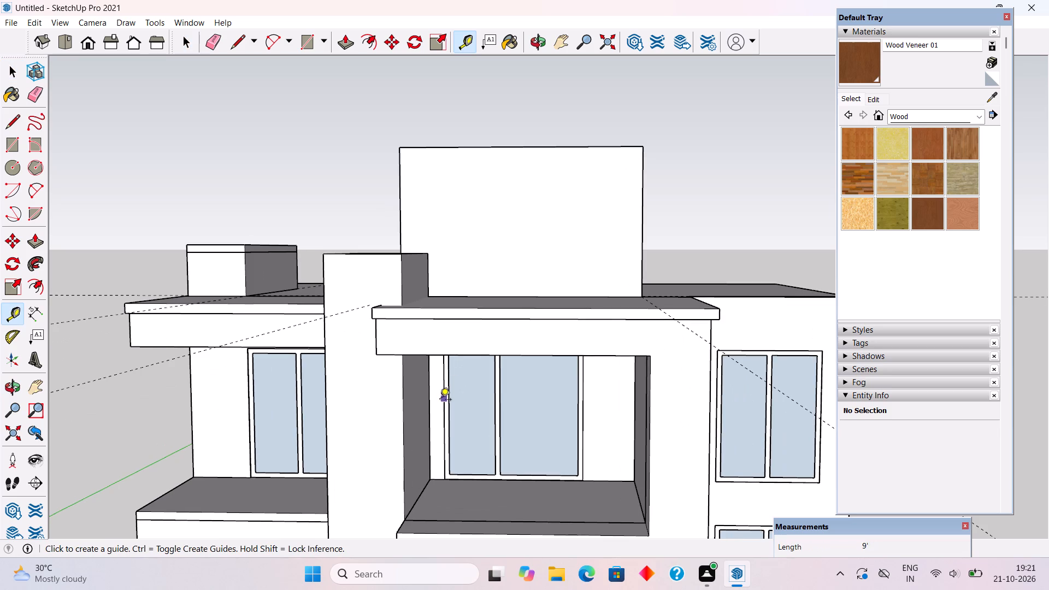
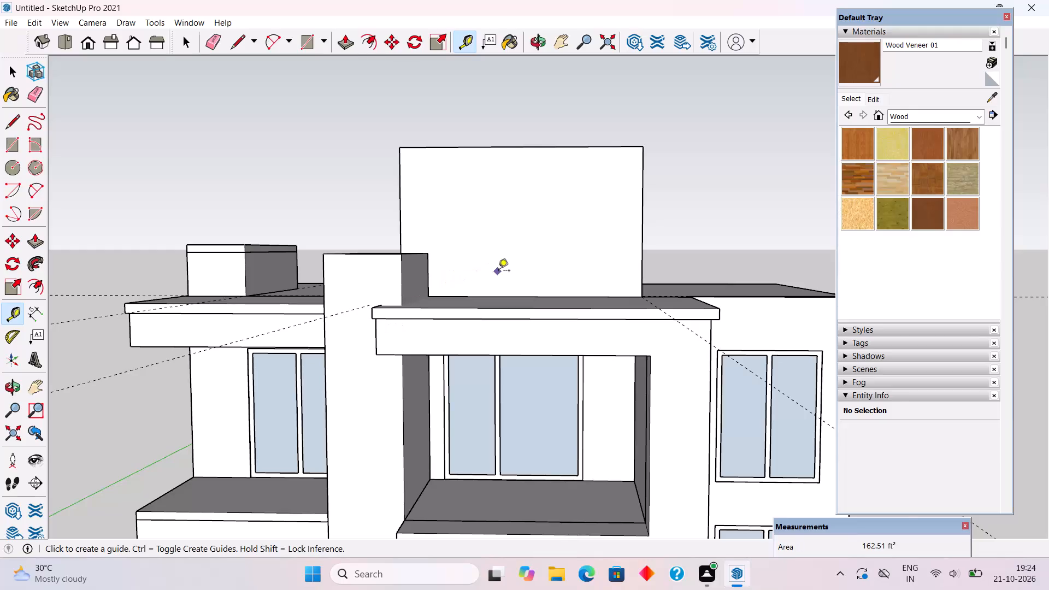
Place a horizontal guide 2' below the top edge of the grouped rooftop wall.
scroll(502, 270, down, 3)
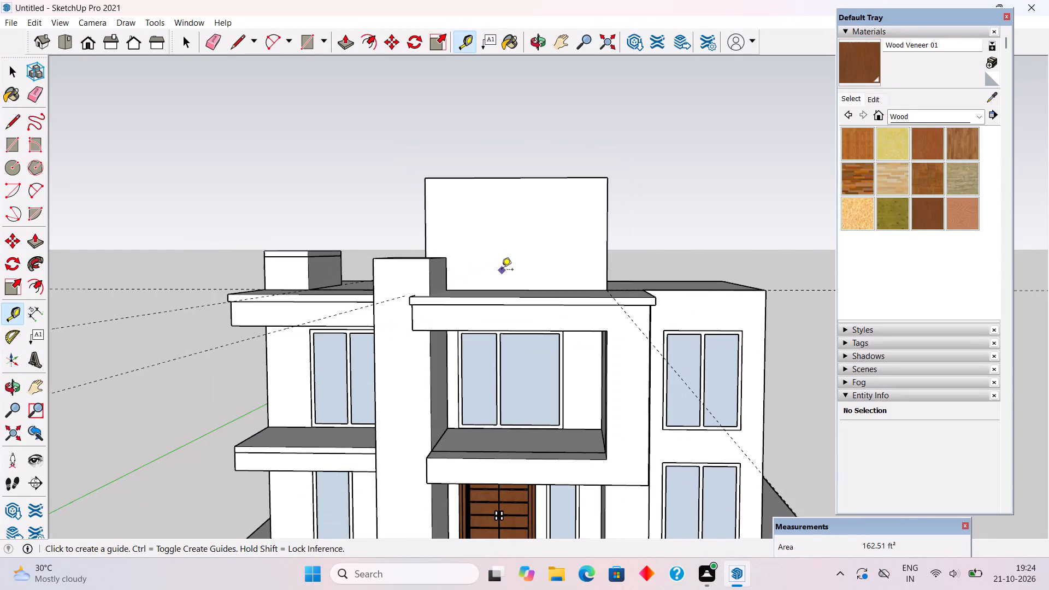
scroll(510, 276, up, 8)
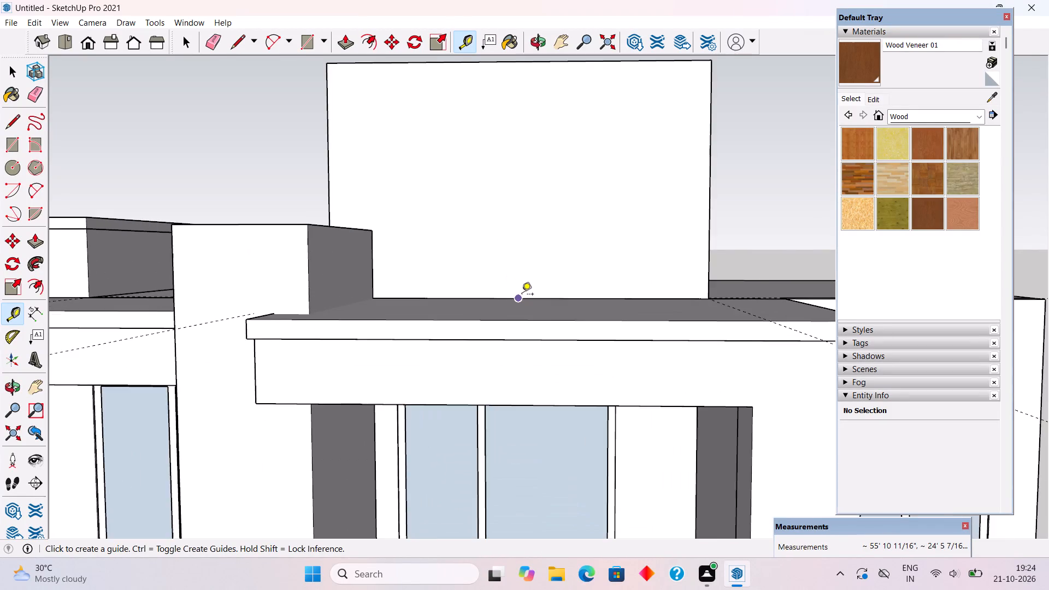
key(space)
text(rt)
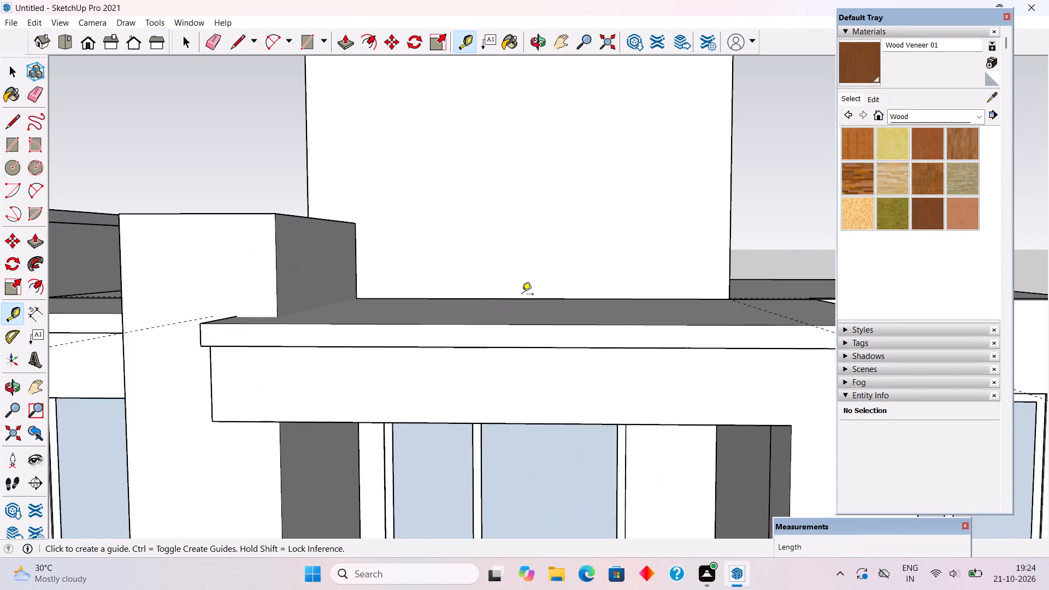
scroll(525, 300, up, 2)
scroll(525, 301, down, 9)
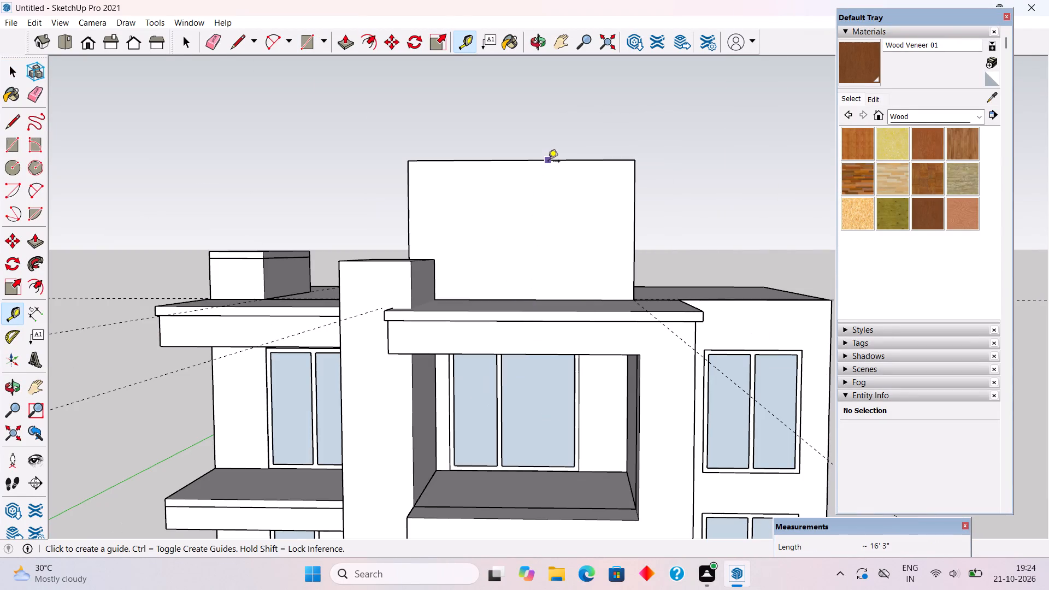
click(548, 162)
text(2')
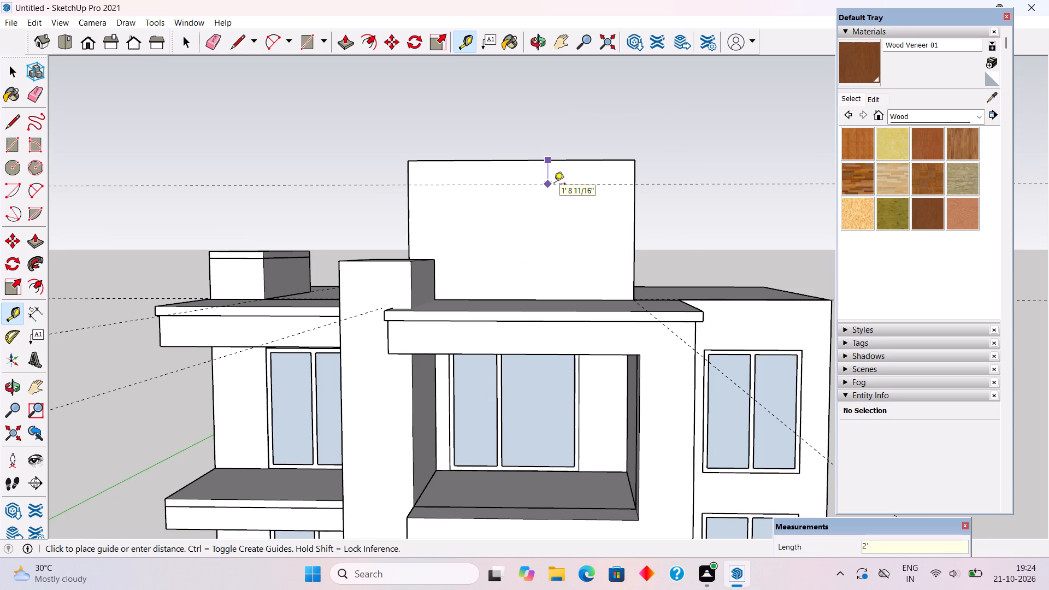
key(Return)
click(549, 300)
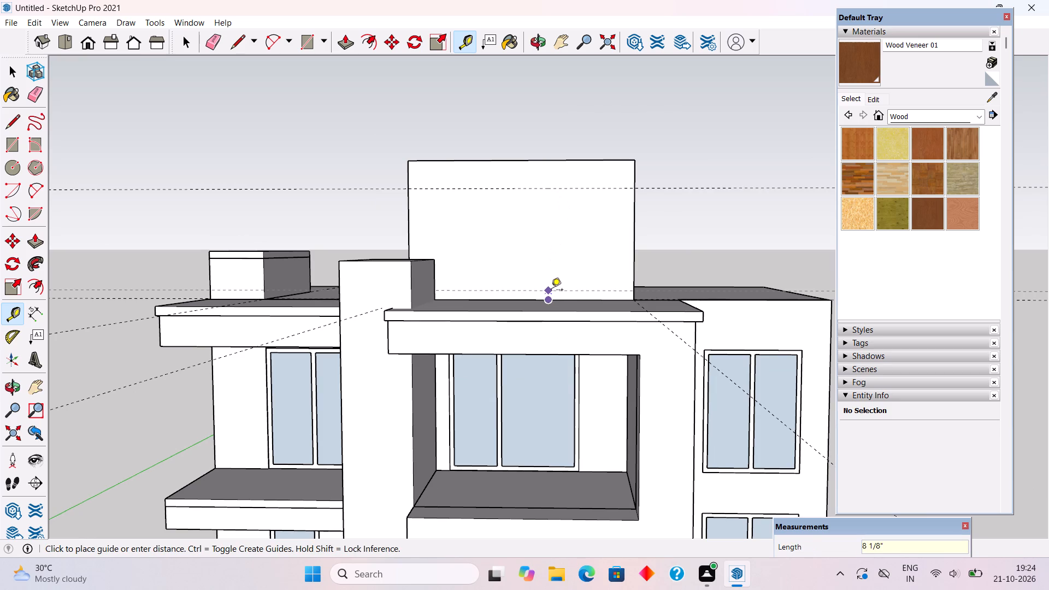
key(space)
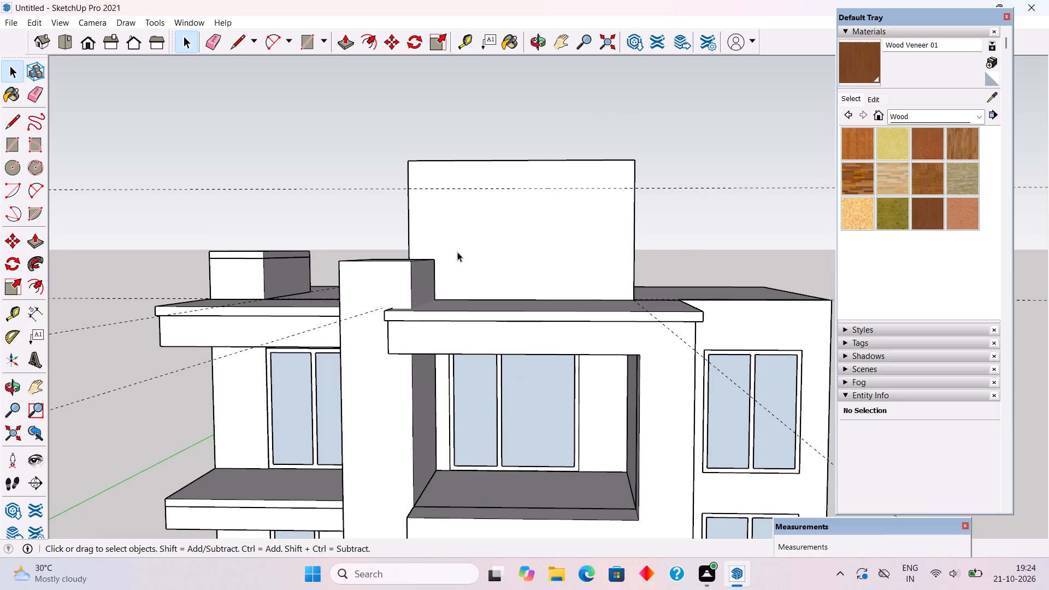
Place two vertical guides across the rooftop wall, aligned with the outer sides of the upper balcony window below.
key(t)
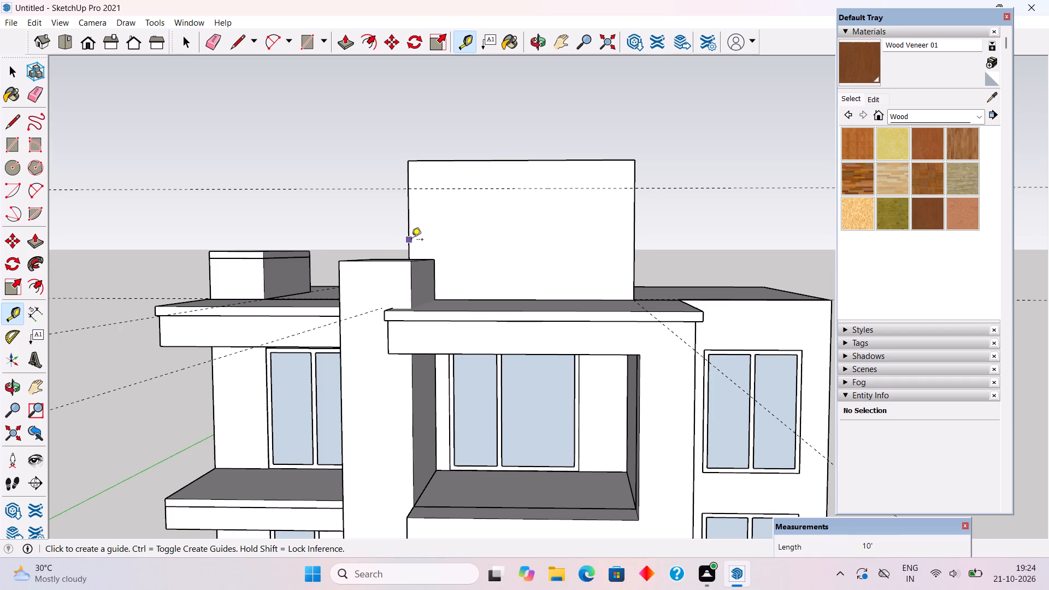
click(411, 240)
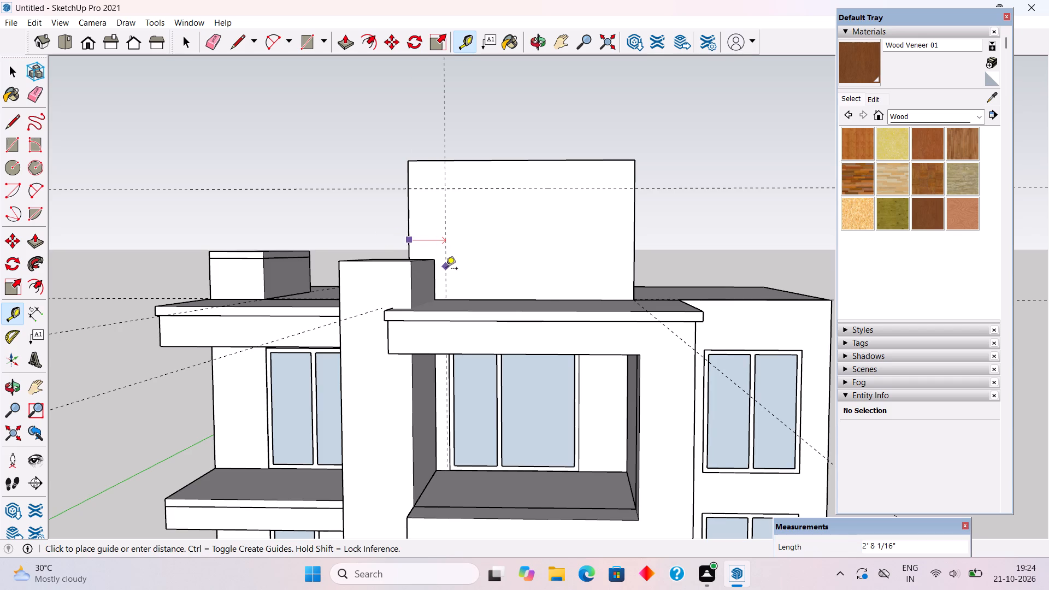
click(448, 369)
click(583, 395)
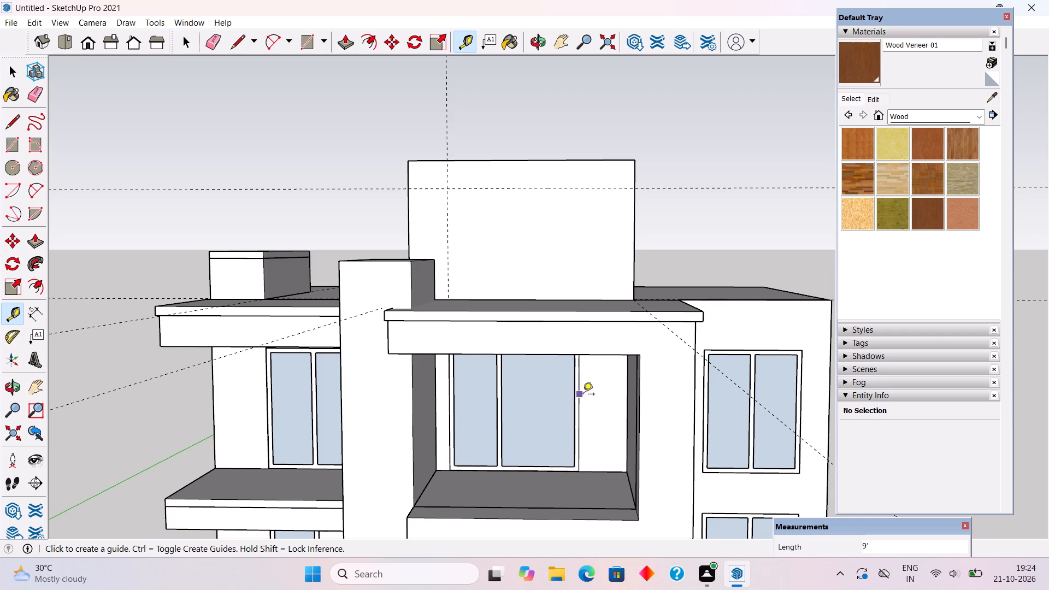
click(583, 395)
Inside the rooftop wall's group, draw a 9' 6" by 8' rectangle between the vertical guides, from the horizontal guide to the wall's base.
key(space)
triple_click(510, 284)
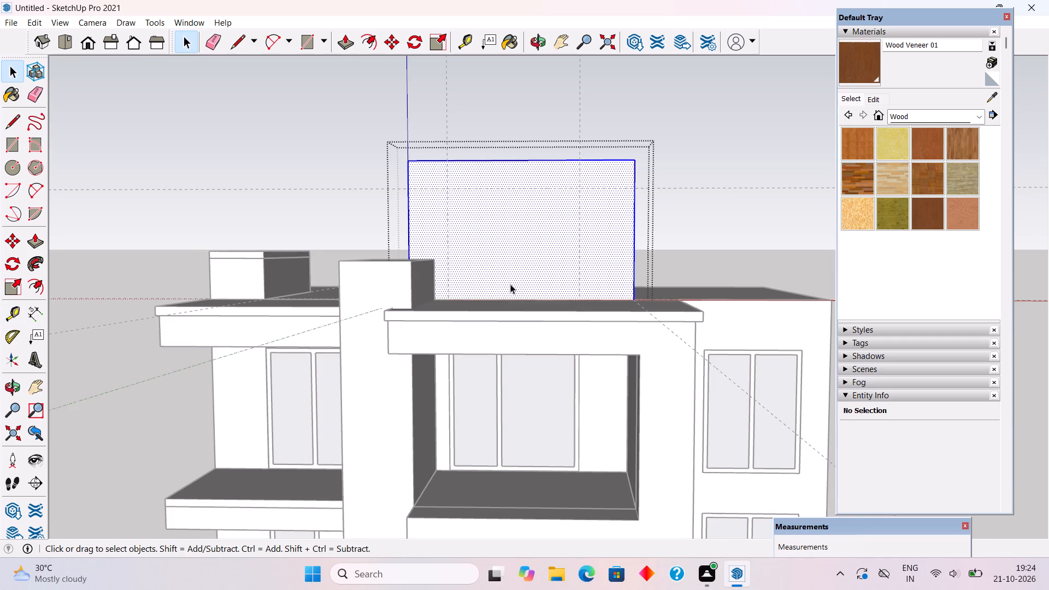
key(r)
click(447, 190)
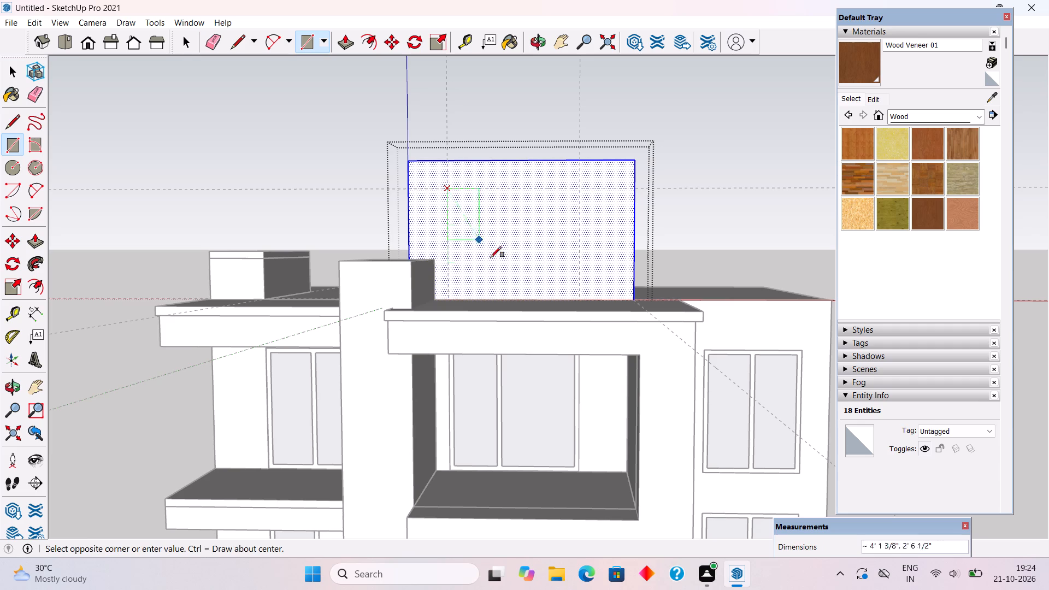
scroll(583, 297, up, 8)
click(583, 297)
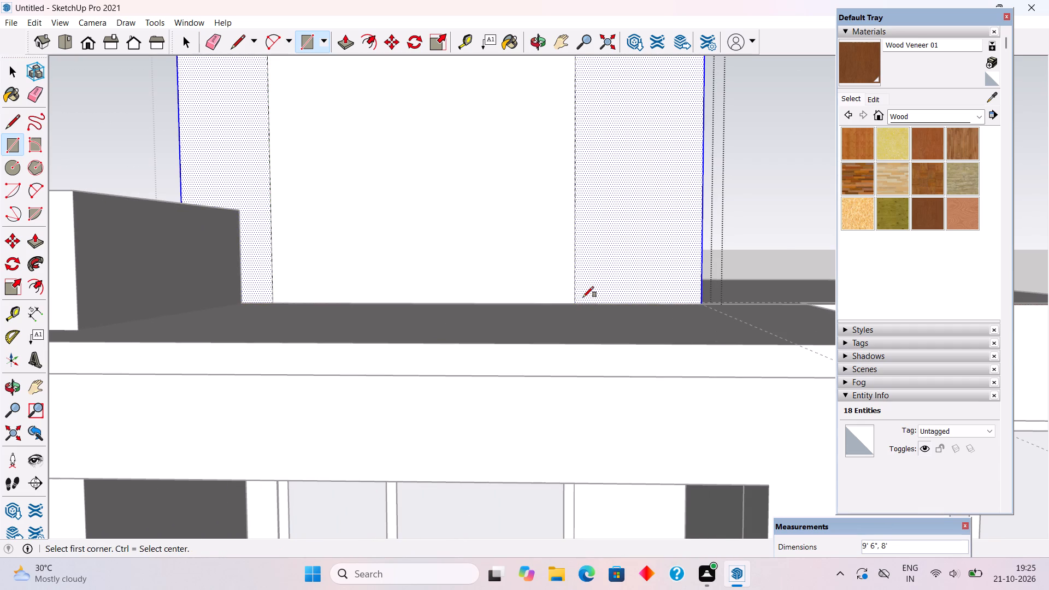
Push the rectangle through the wall's full thickness to cut an opening, and leave the group.
key(p)
drag(557, 284, 502, 197)
scroll(502, 197, down, 10)
key(space)
click(742, 167)
Draw a 9' 6" by 8' rectangle across the front of the new opening, from its upper corner to the opposite base corner.
middle_drag(464, 196, 466, 204)
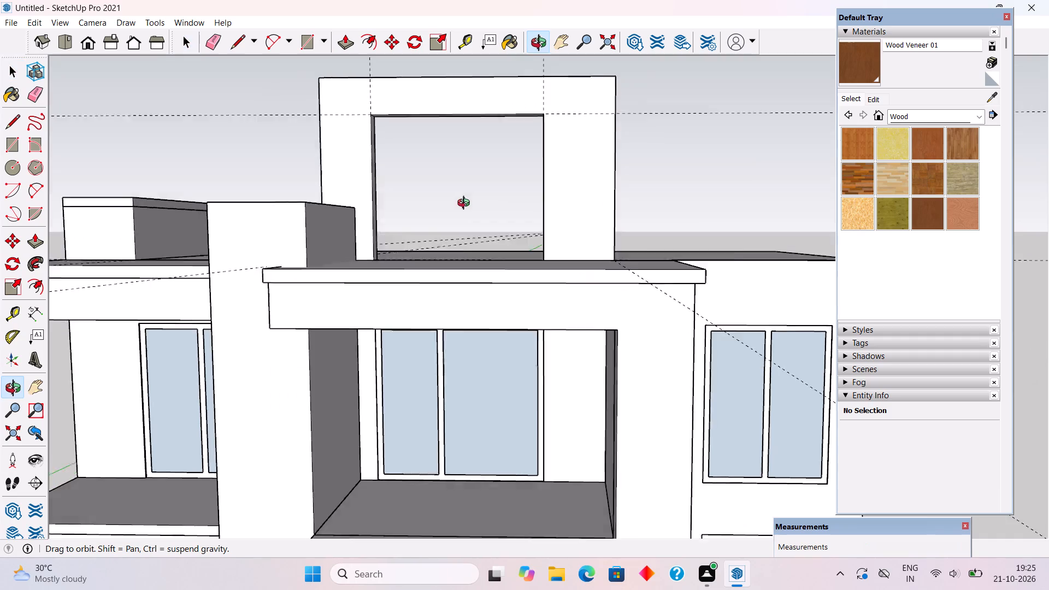
middle_drag(466, 204, 580, 271)
middle_drag(486, 192, 432, 187)
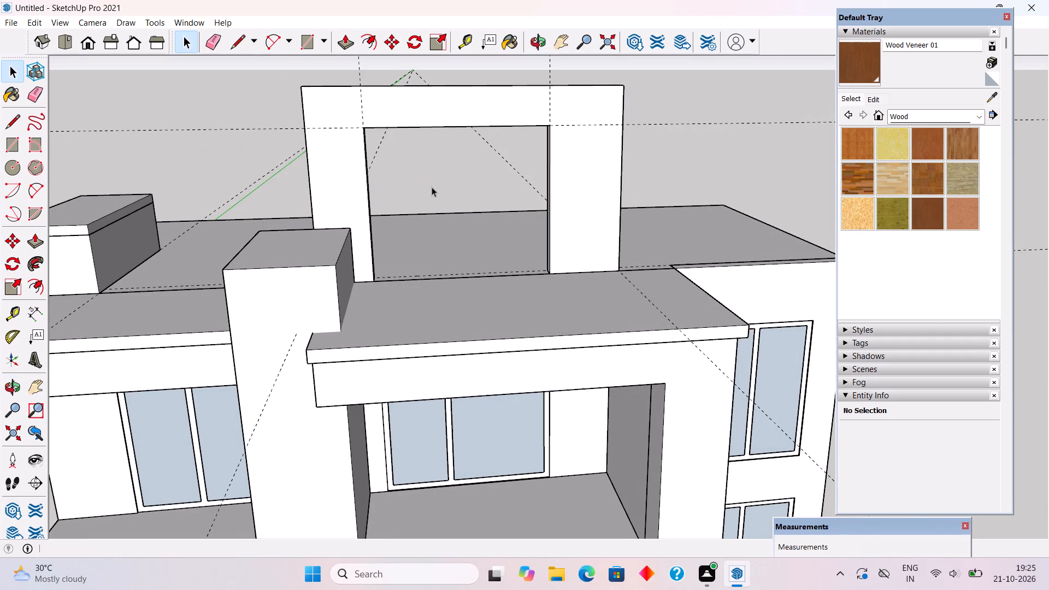
key(r)
click(366, 127)
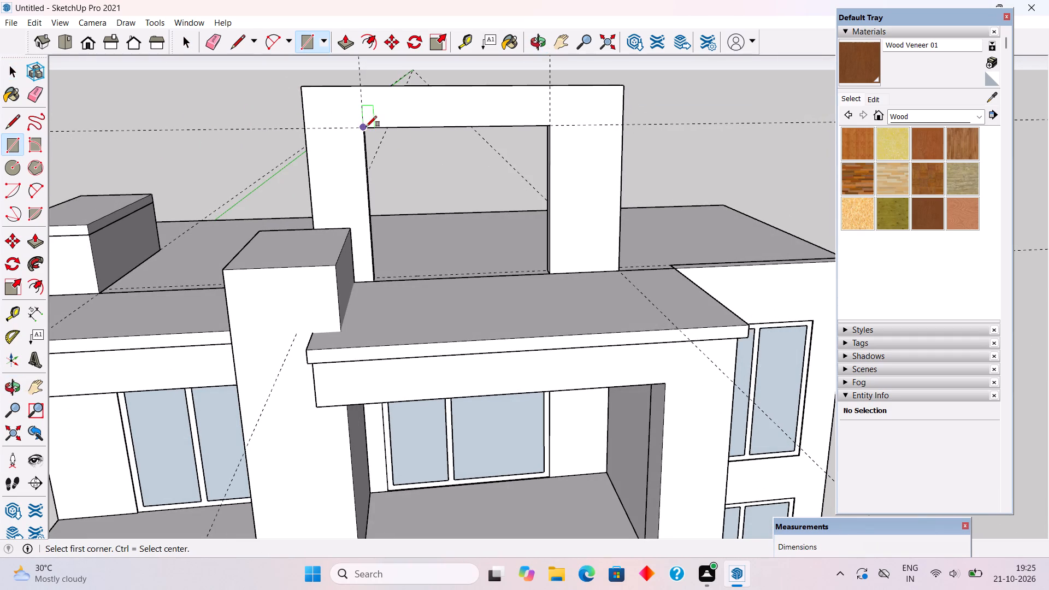
click(556, 273)
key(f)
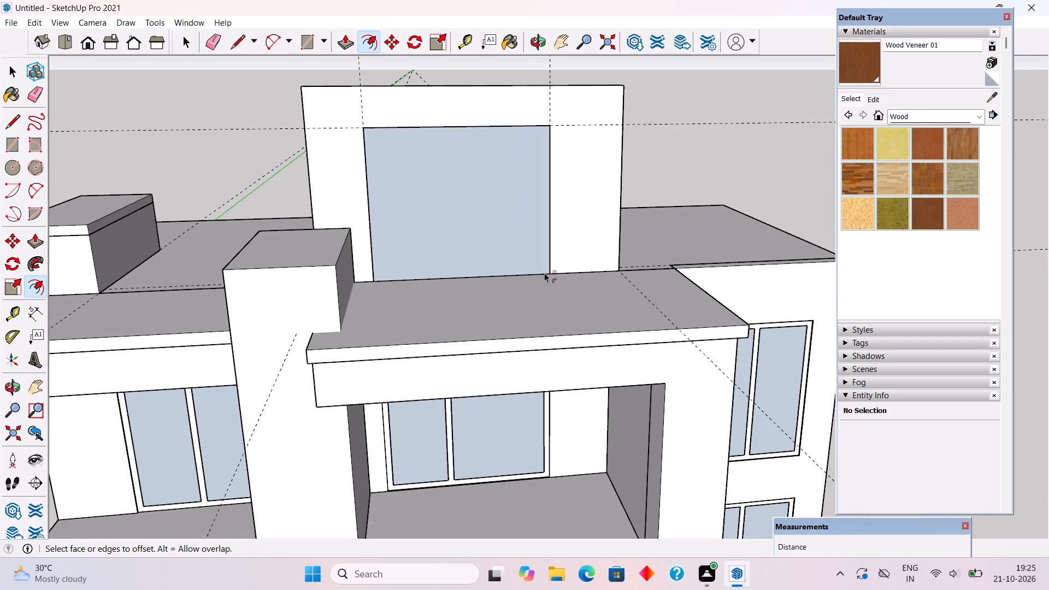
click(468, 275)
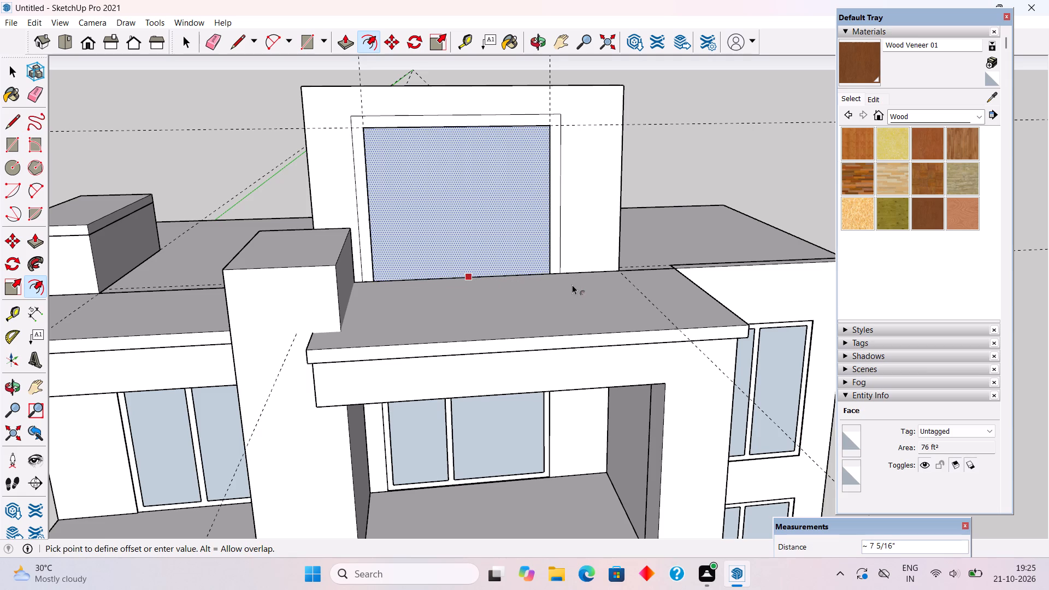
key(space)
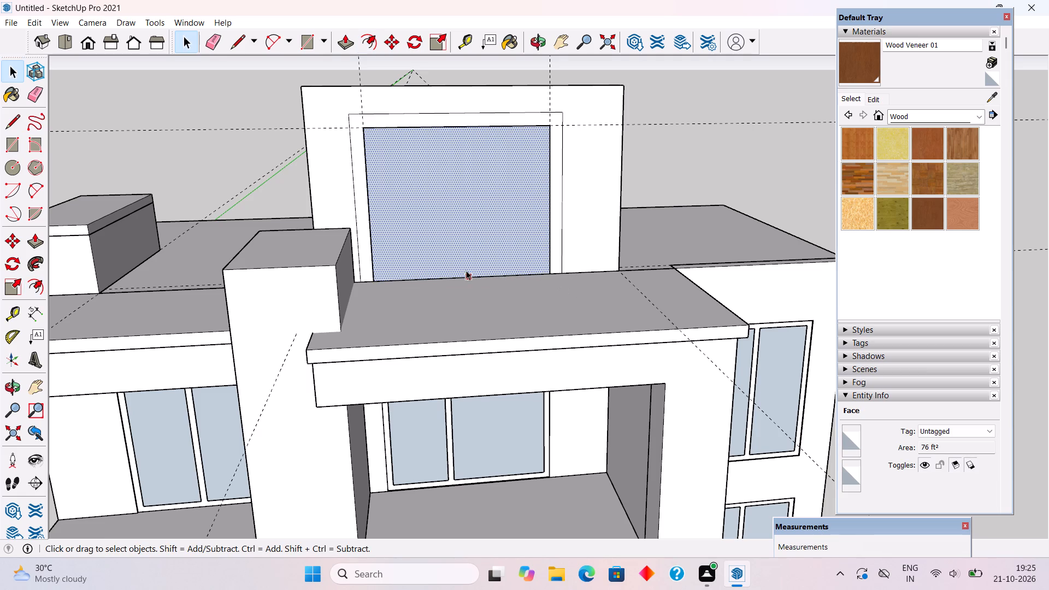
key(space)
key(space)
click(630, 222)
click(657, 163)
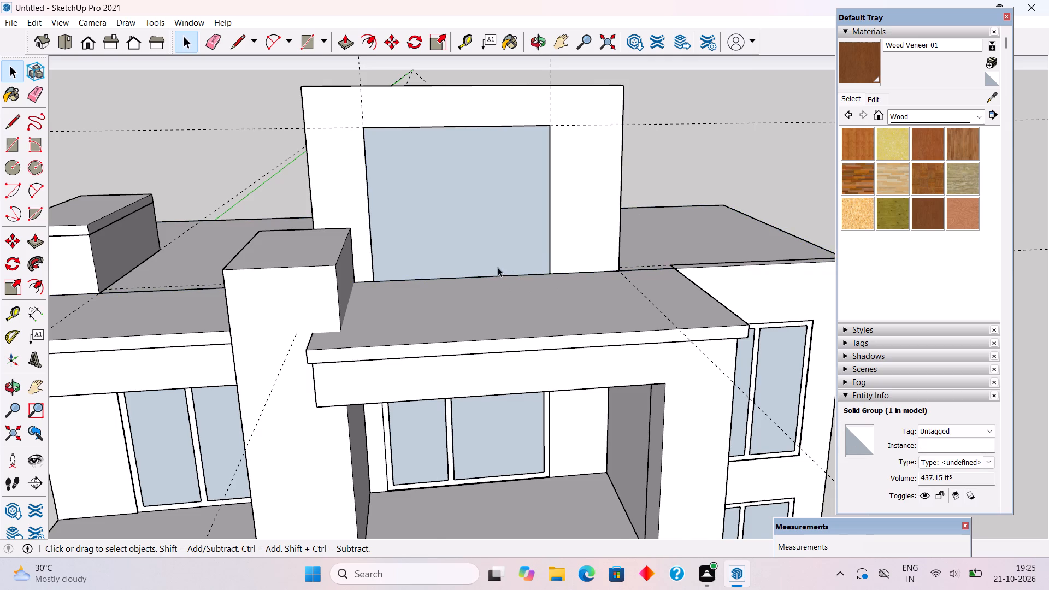
Place a guide 9" above the bottom edge of the face filling the opening.
scroll(498, 267, up, 2)
key(t)
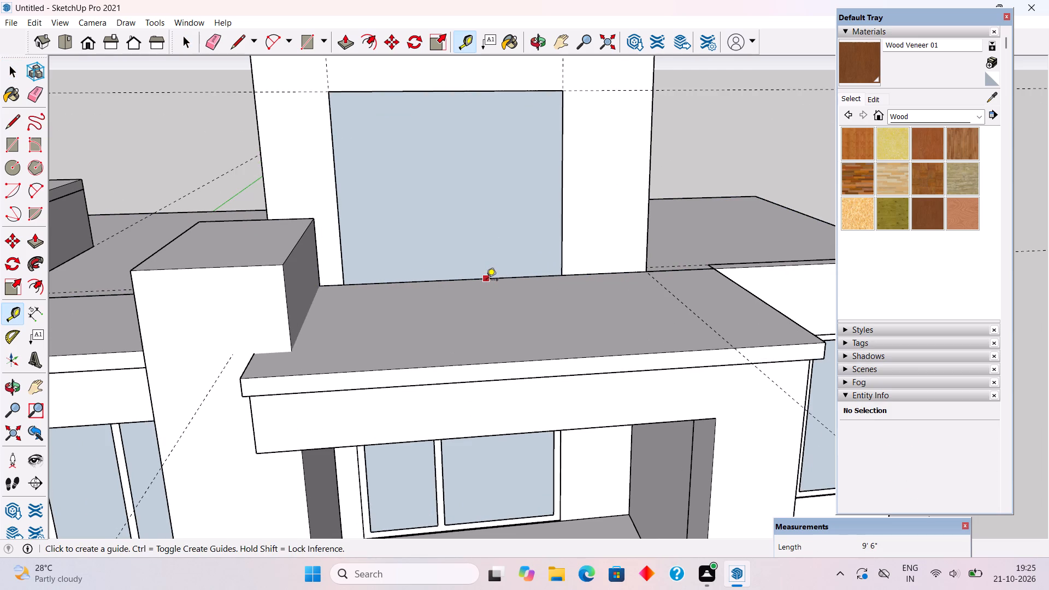
click(486, 281)
text(9")
key(Return)
key(space)
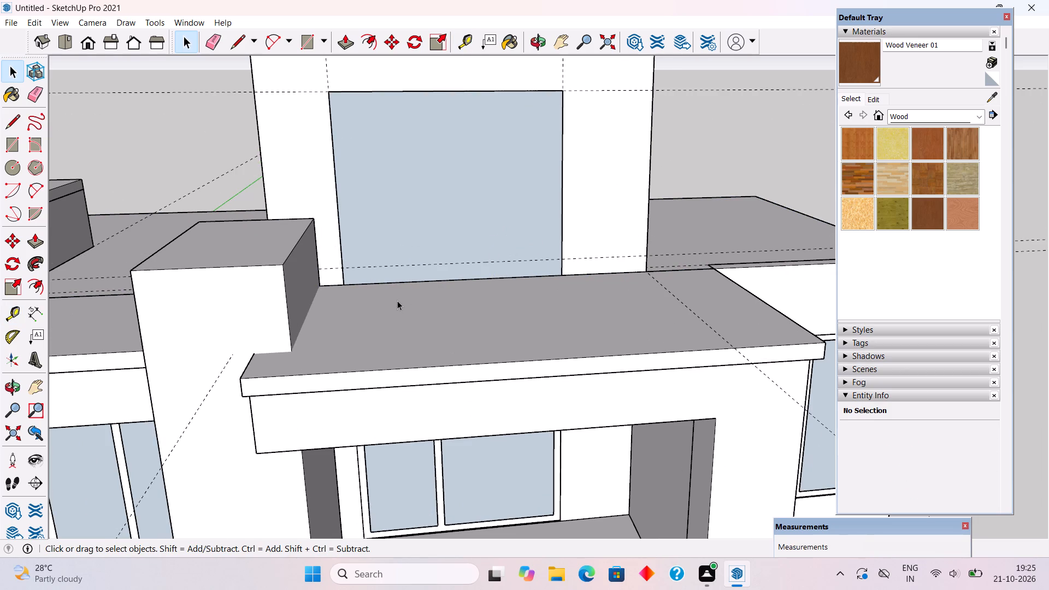
Draw a line along the guide across the full width of the face, splitting off its bottom strip.
key(l)
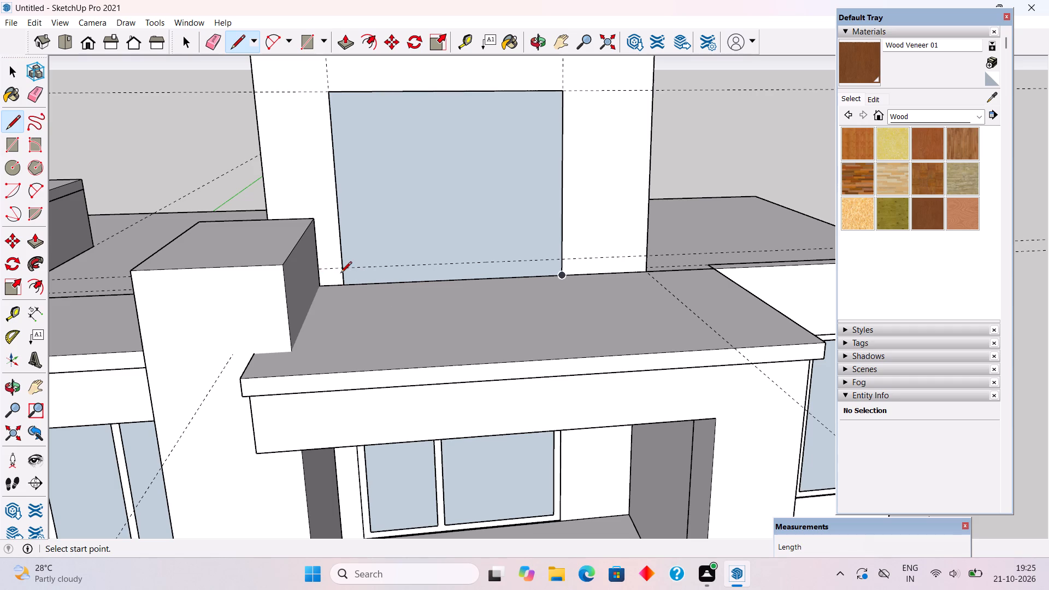
click(341, 268)
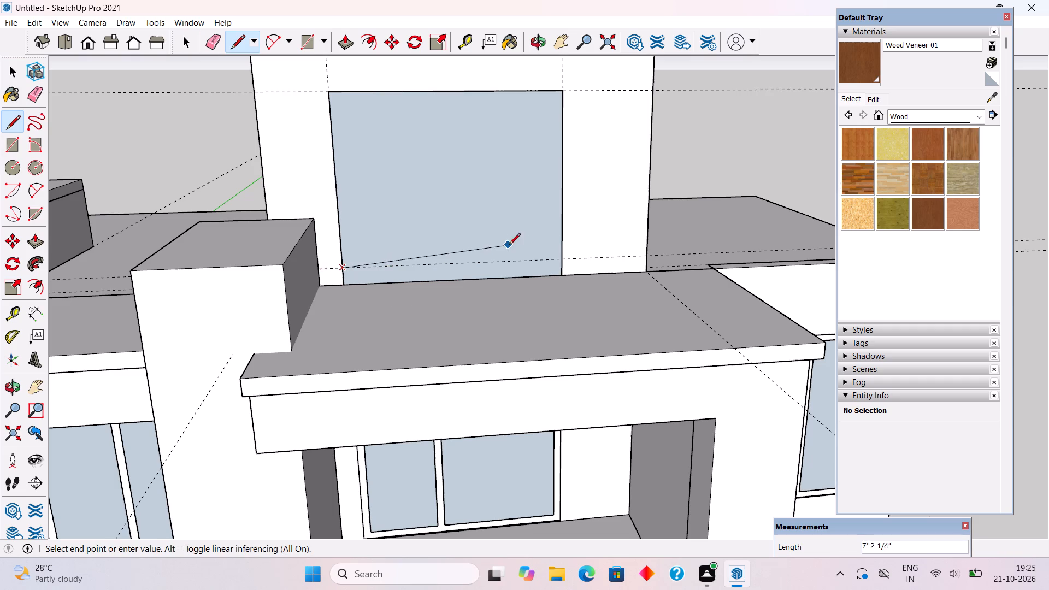
click(565, 262)
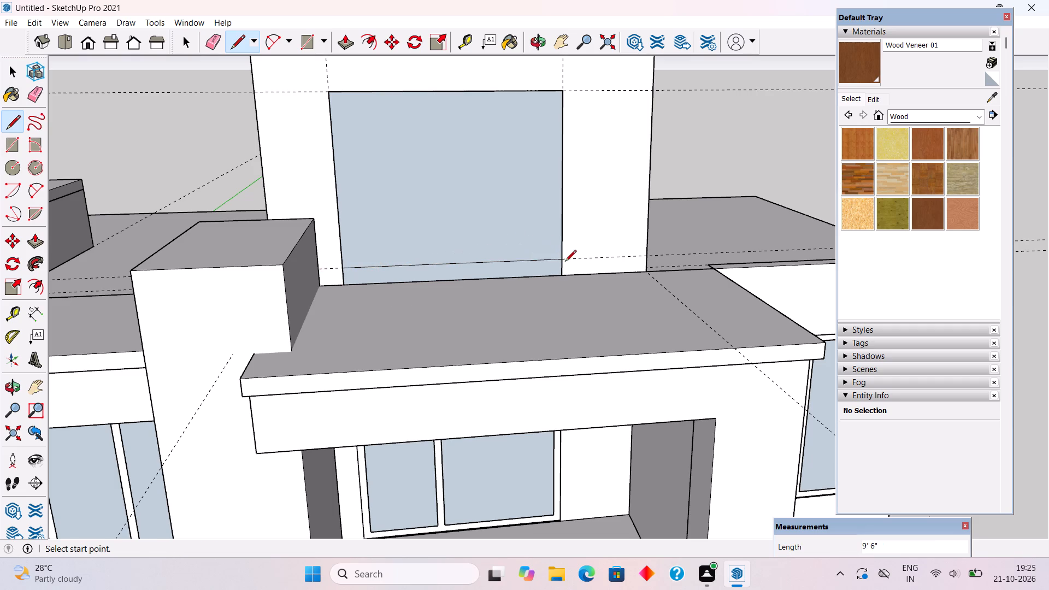
Offset the outline of the face above the split line outward by 9", down to the opening's bottom edge.
key(space)
key(f)
click(521, 257)
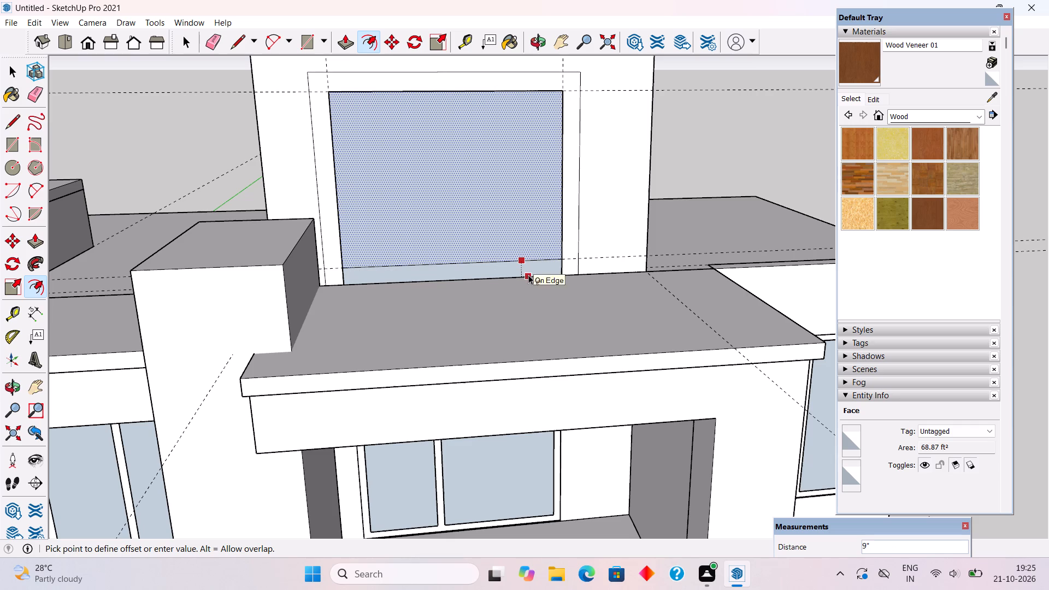
click(528, 275)
key(space)
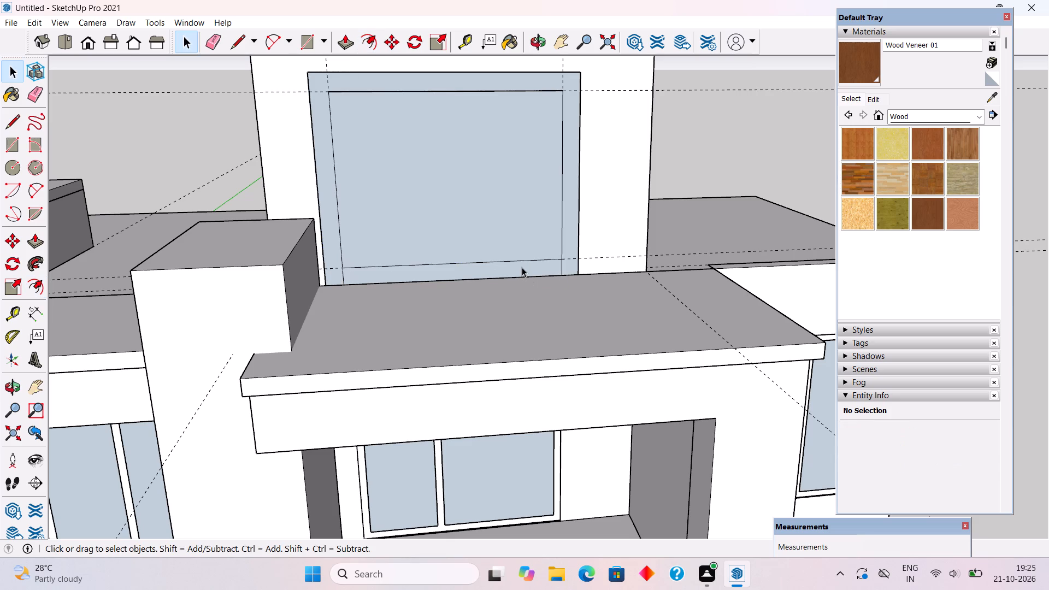
Delete the split line and the inner face, leaving only the 9" border face around the opening.
click(522, 267)
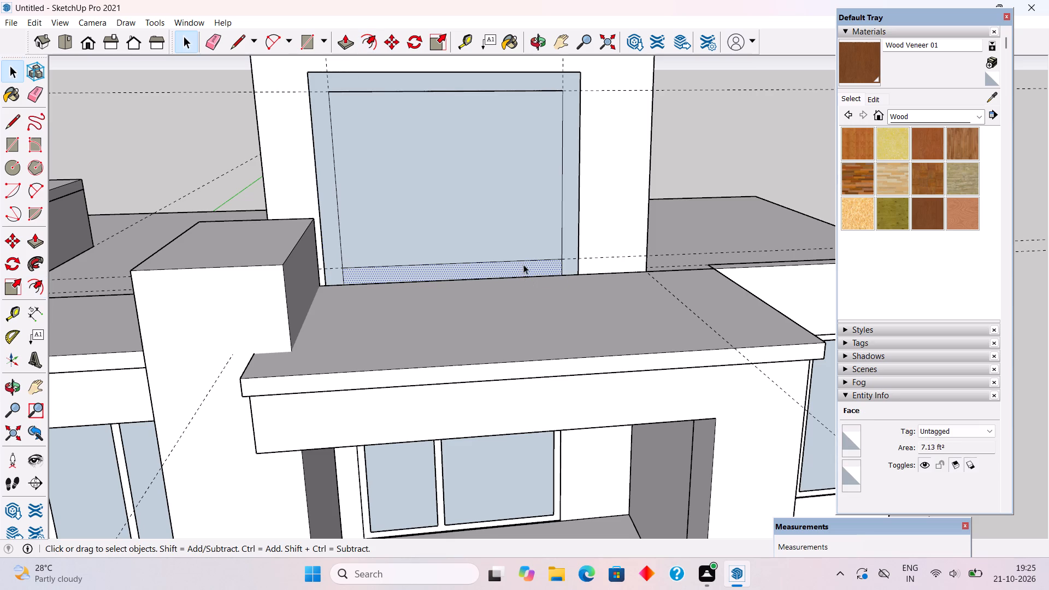
click(525, 260)
key(Delete)
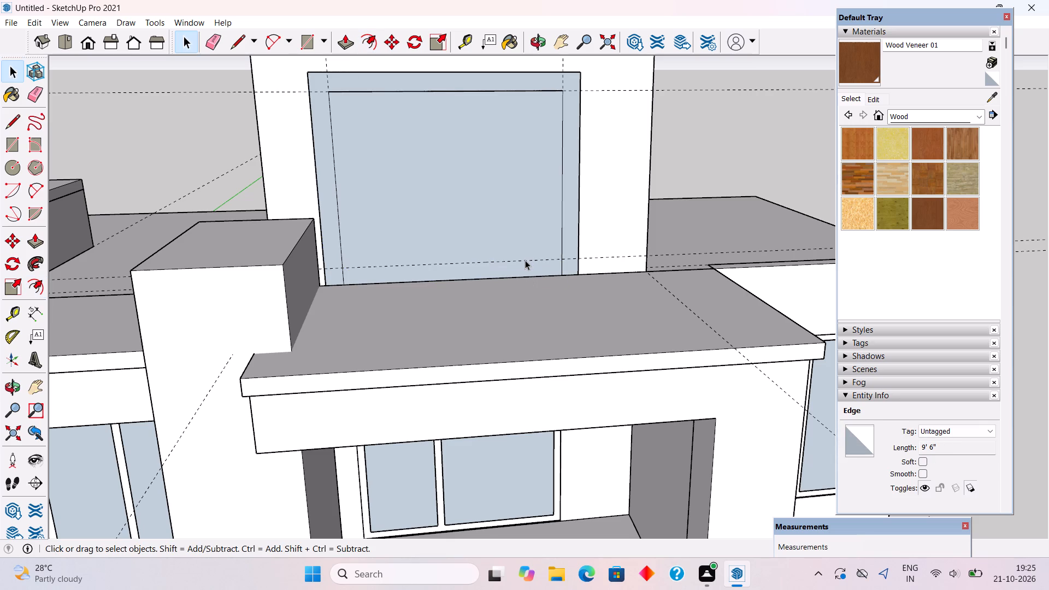
click(526, 260)
click(524, 255)
key(Delete)
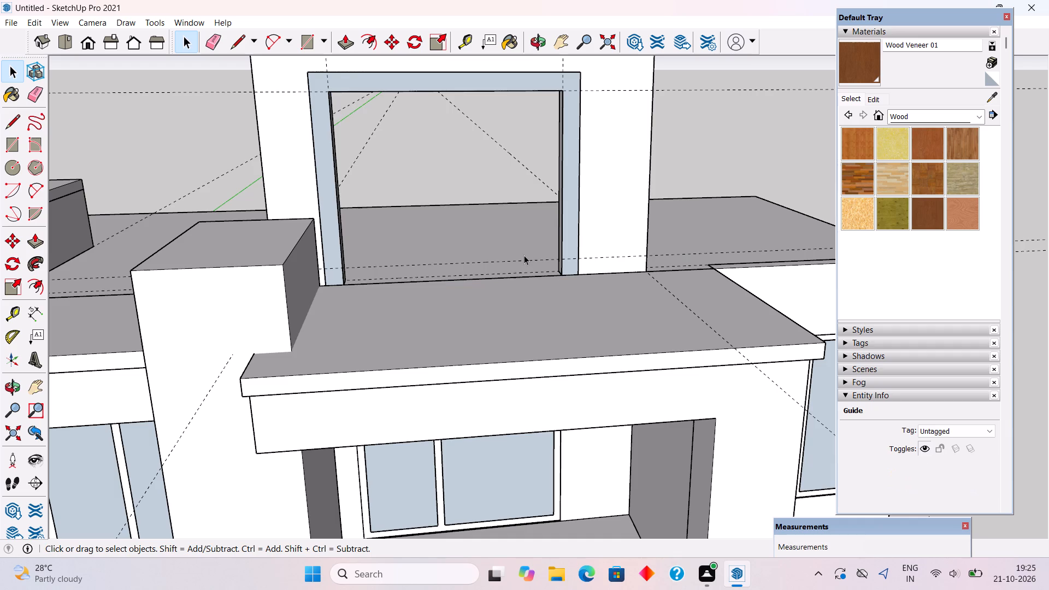
Push/pull the 9" border face around the front wall's opening outward by 5" so it projects as a frame.
scroll(524, 255, down, 4)
click(553, 254)
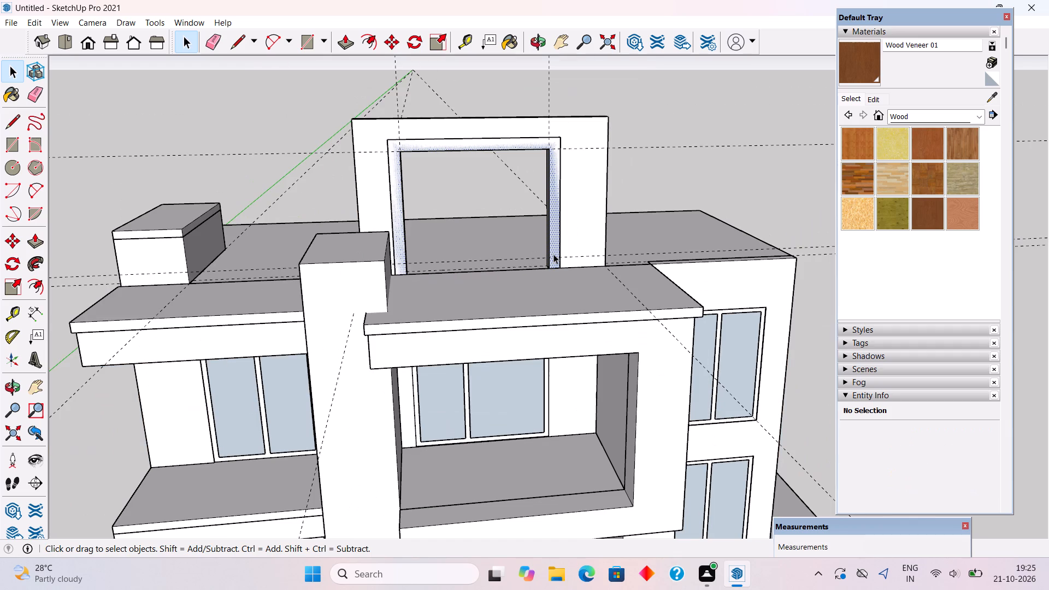
key(p)
click(553, 254)
key(p)
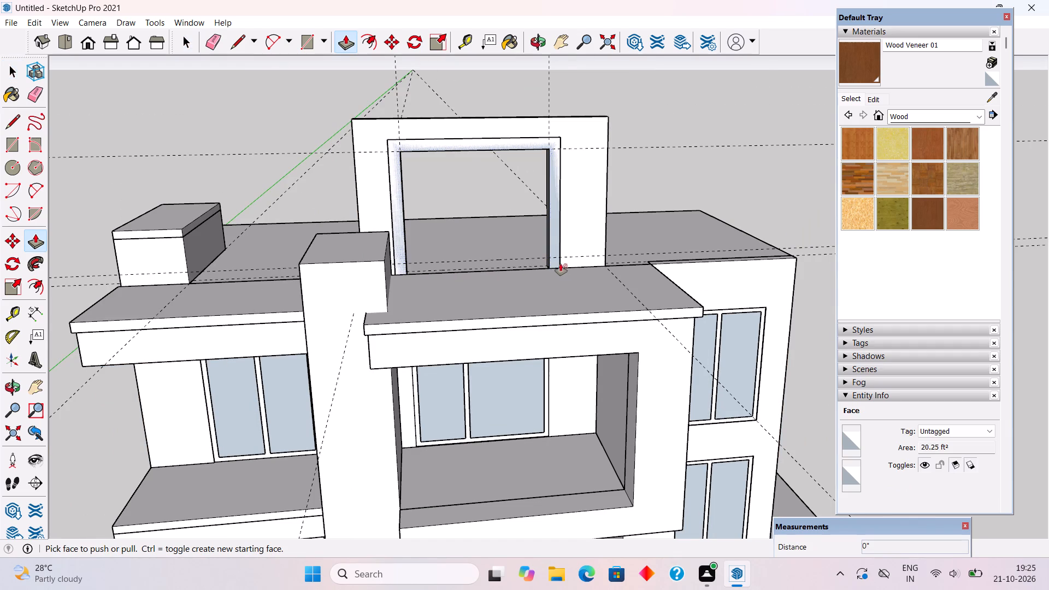
click(557, 255)
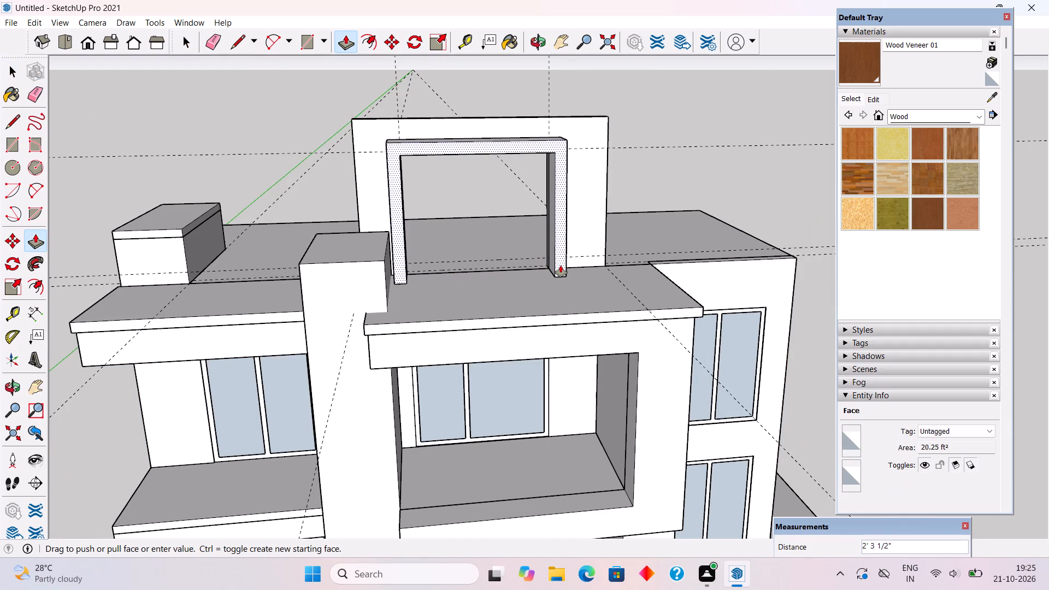
text(5")
key(Return)
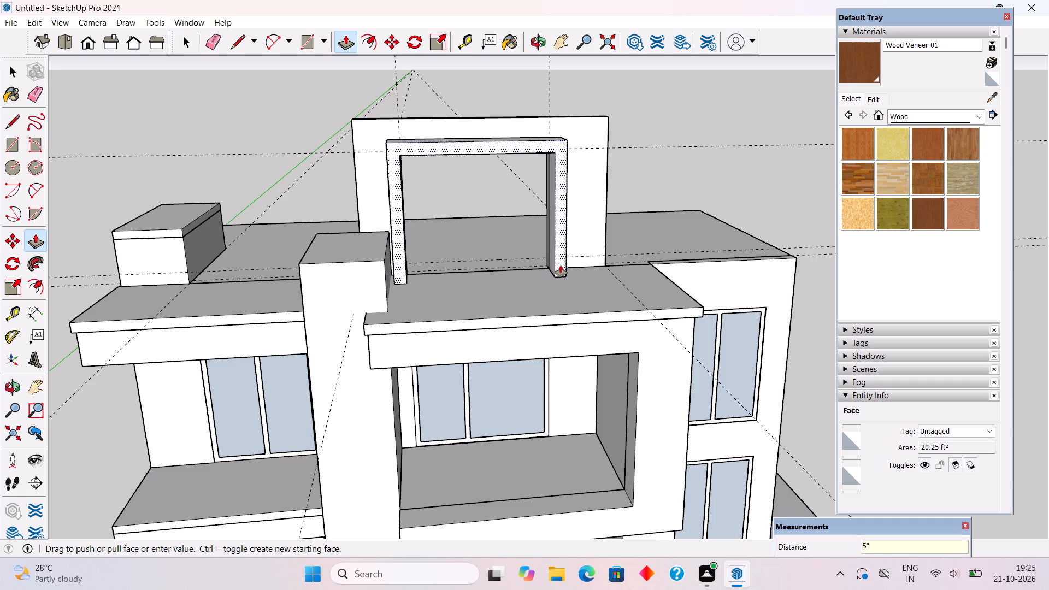
key(space)
Make a group from all the connected geometry of the projecting opening frame.
triple_click(561, 251)
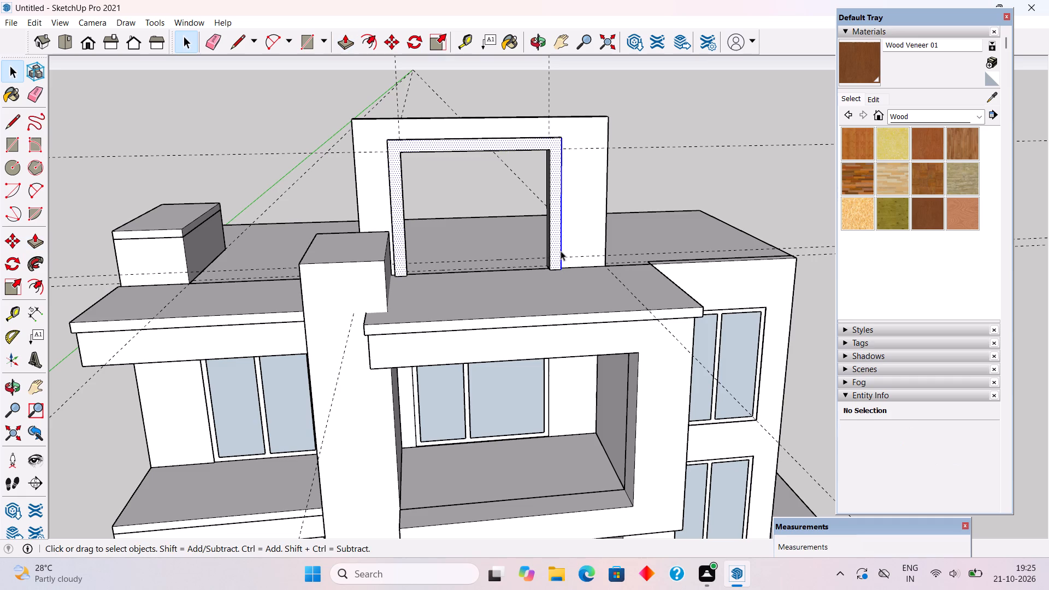
right_click(561, 251)
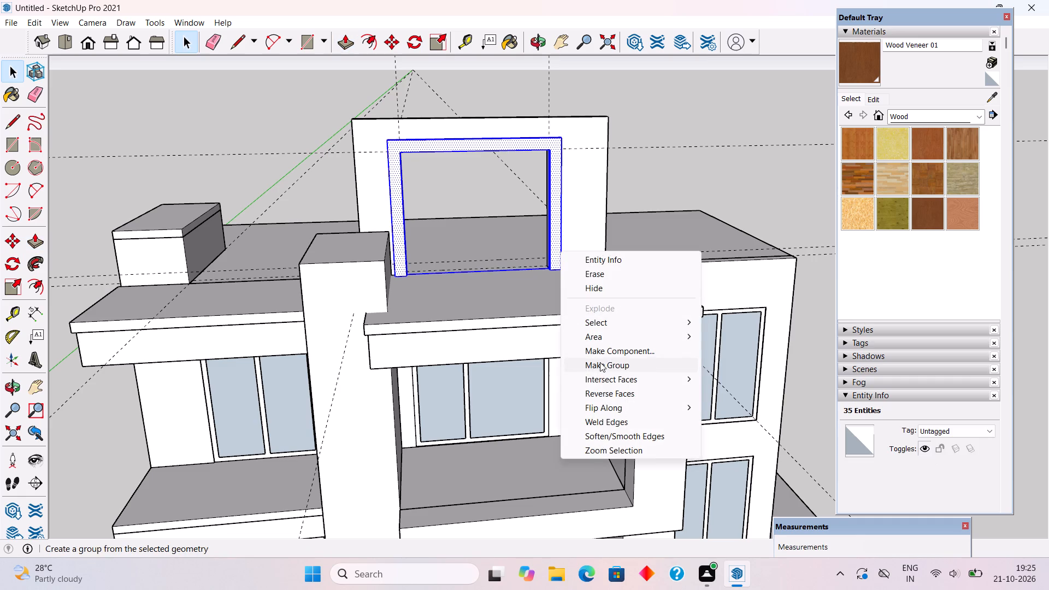
click(600, 362)
click(663, 168)
Examine the frame group's bottom edge and the wall group behind it, viewing the roof from above and the front.
middle_drag(496, 270, 438, 449)
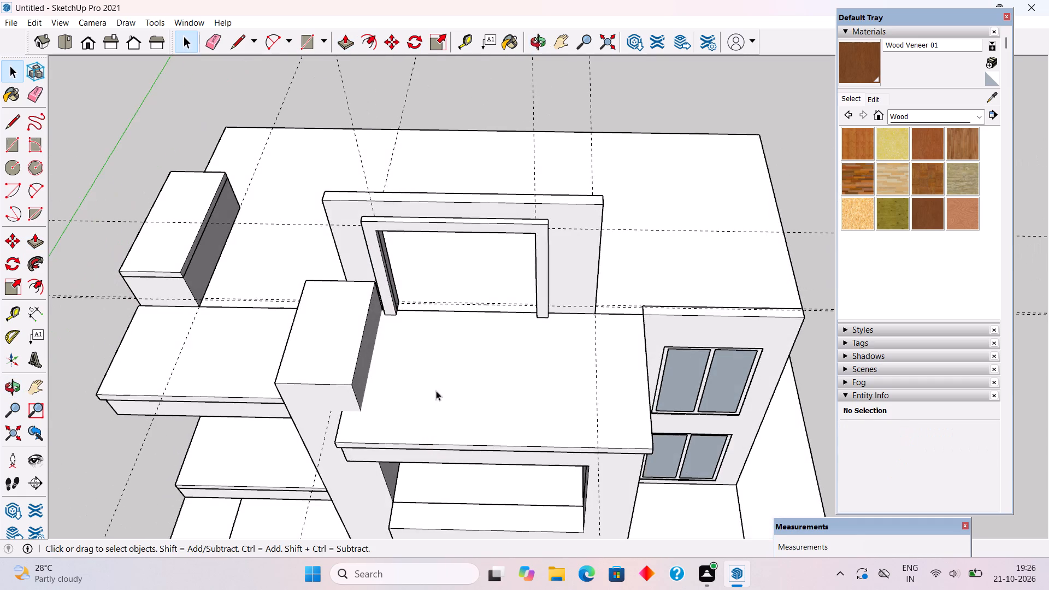
scroll(457, 330, up, 9)
click(498, 290)
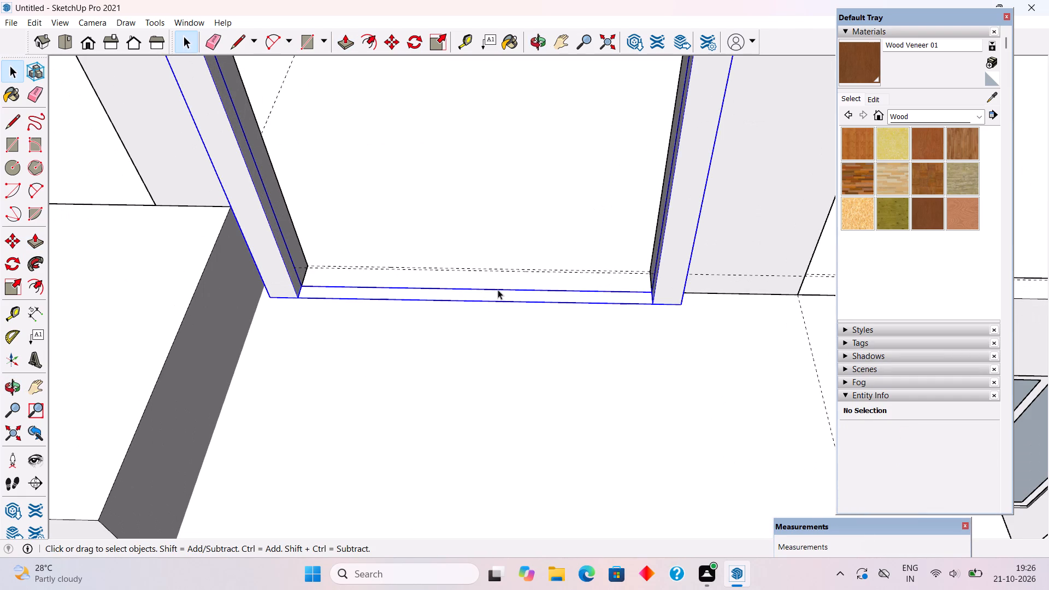
triple_click(498, 290)
double_click(498, 289)
scroll(498, 289, down, 9)
triple_click(498, 289)
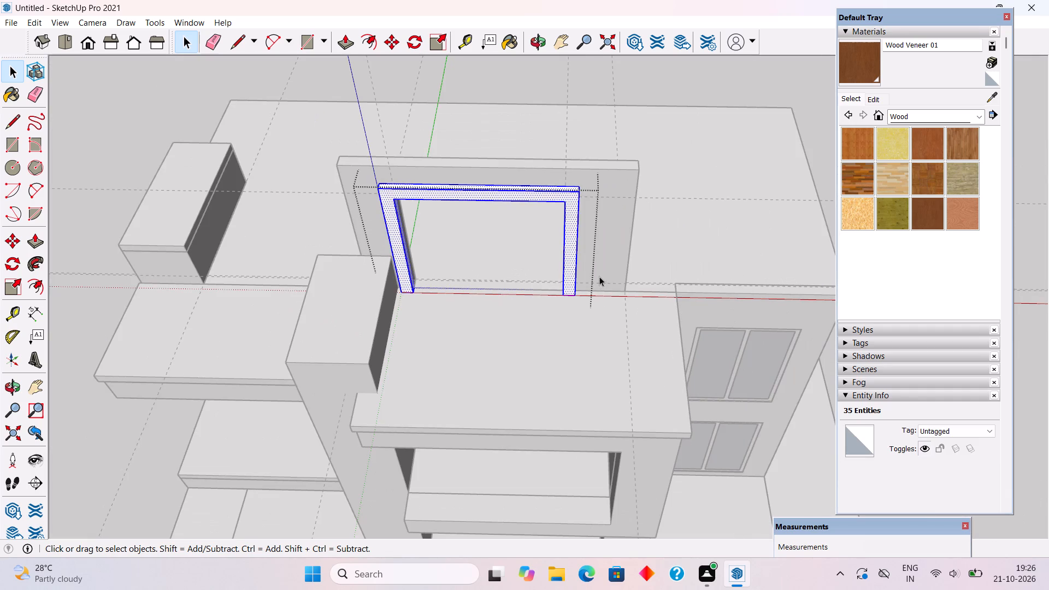
triple_click(599, 276)
click(599, 276)
scroll(599, 276, down, 8)
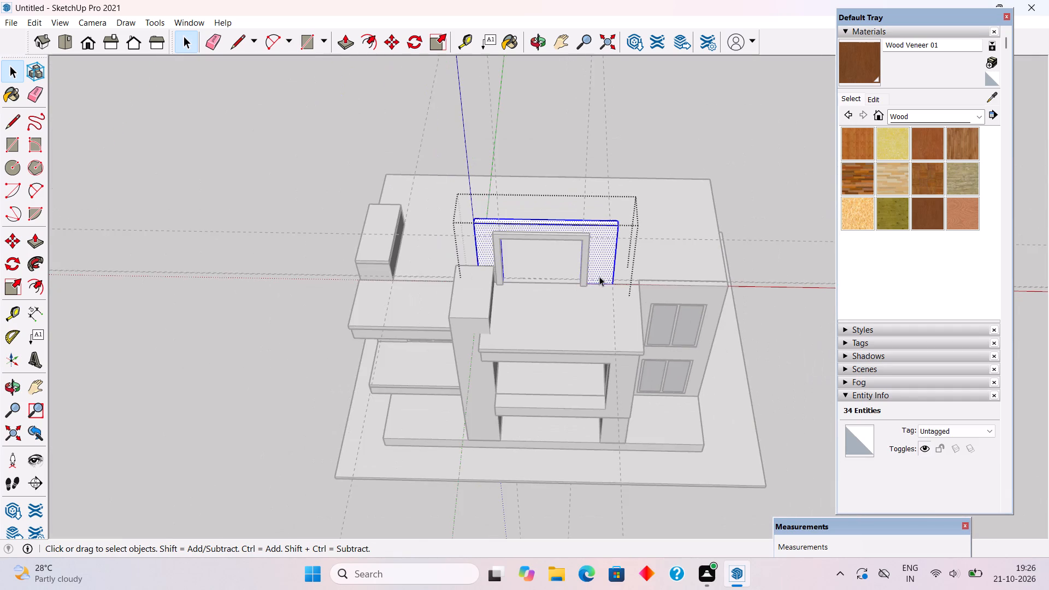
key(space)
click(641, 157)
middle_drag(594, 316, 616, 185)
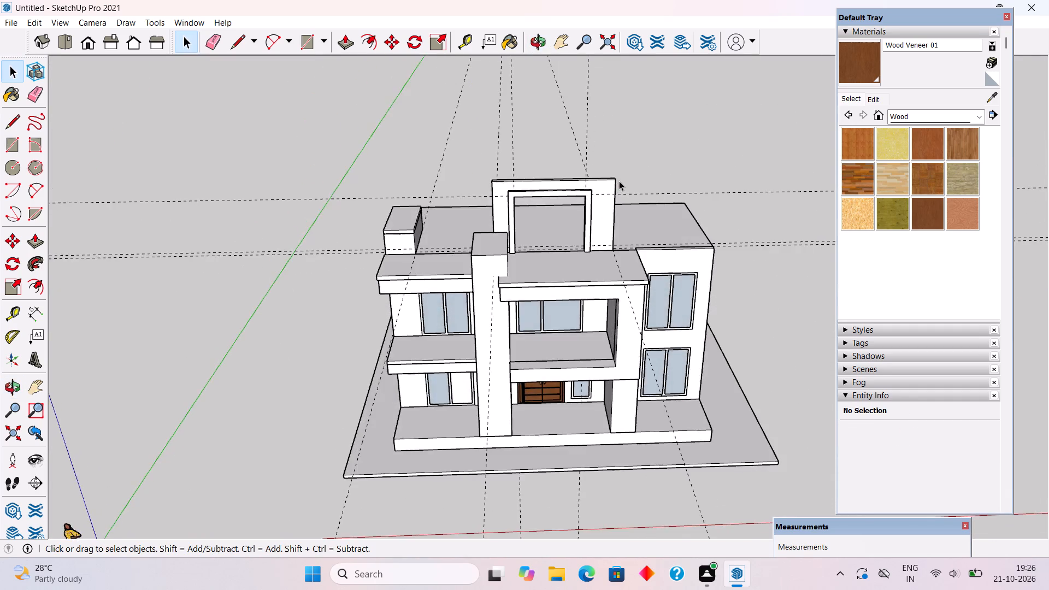
scroll(619, 181, up, 10)
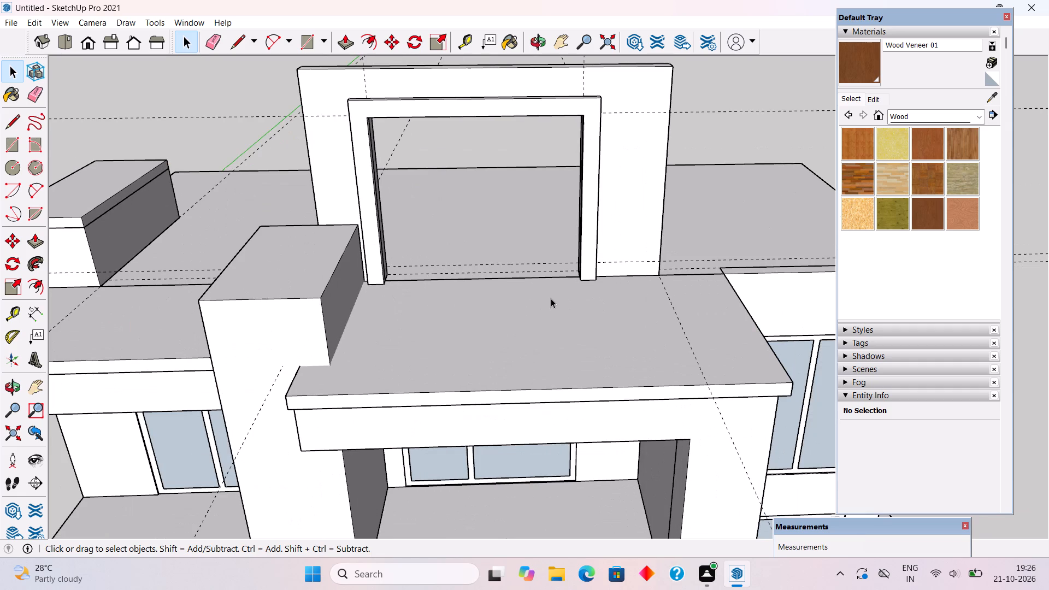
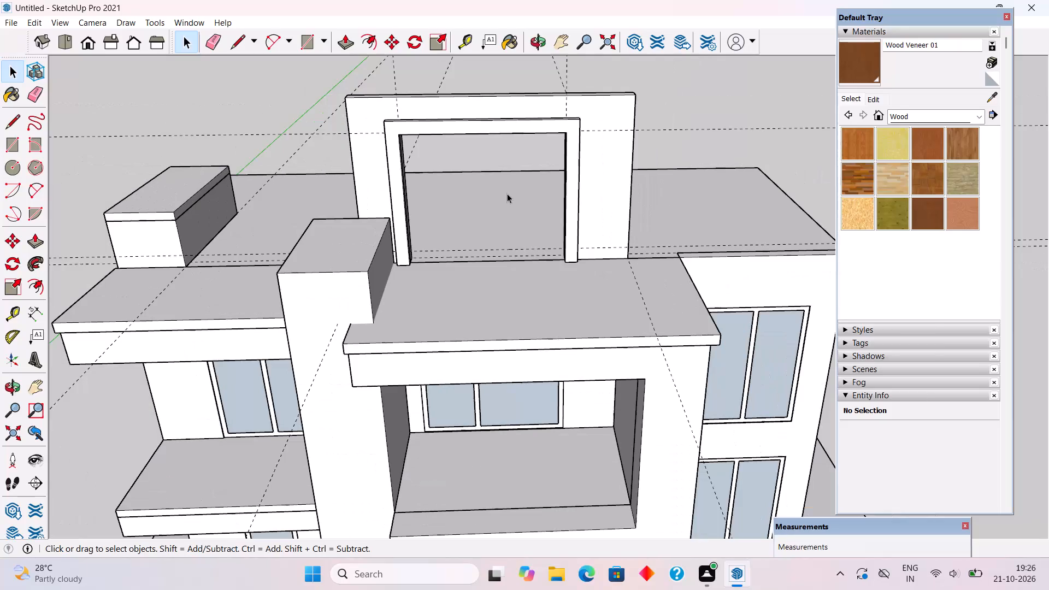
Draw a 9' 6" by 8' rectangle filling the opening inside the projecting frame on the front wall.
key(r)
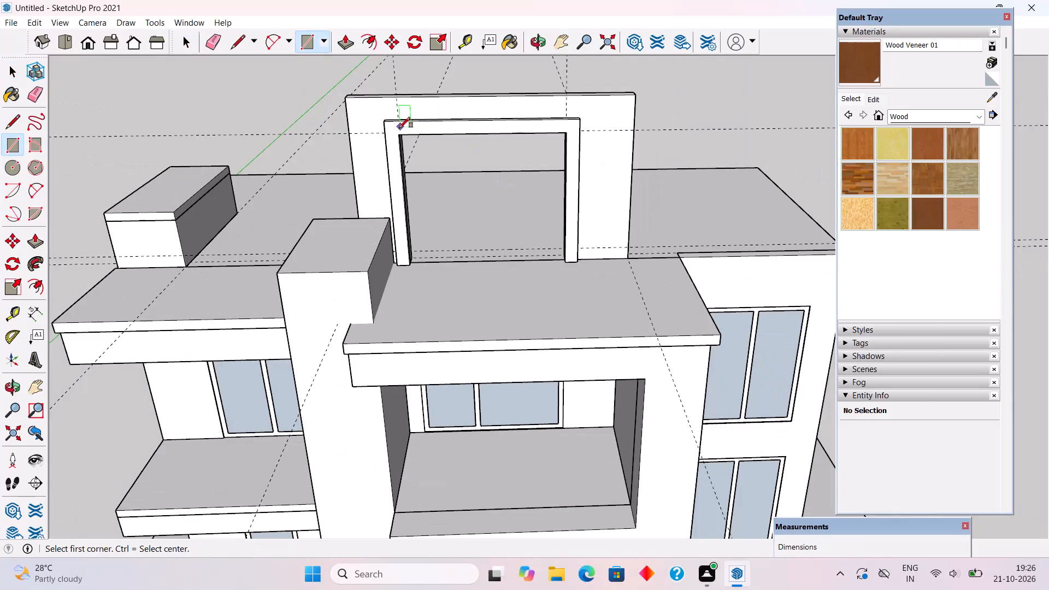
click(400, 135)
click(565, 262)
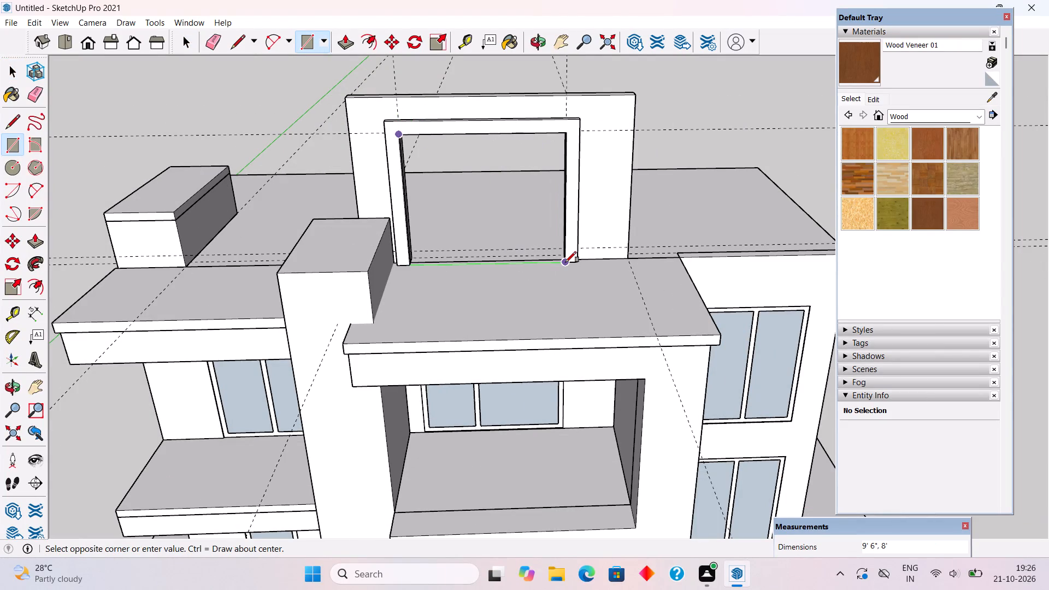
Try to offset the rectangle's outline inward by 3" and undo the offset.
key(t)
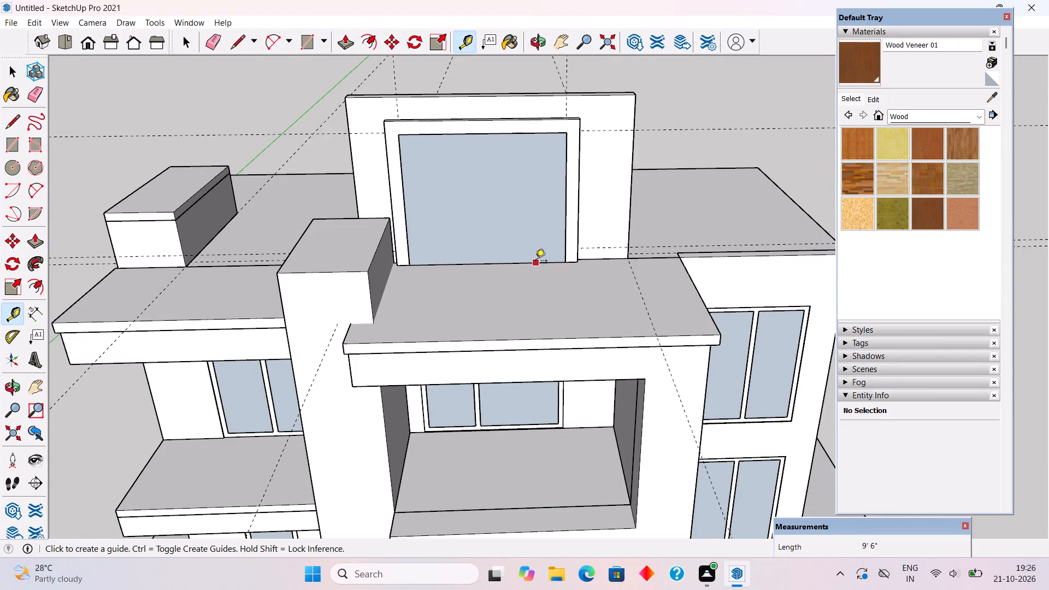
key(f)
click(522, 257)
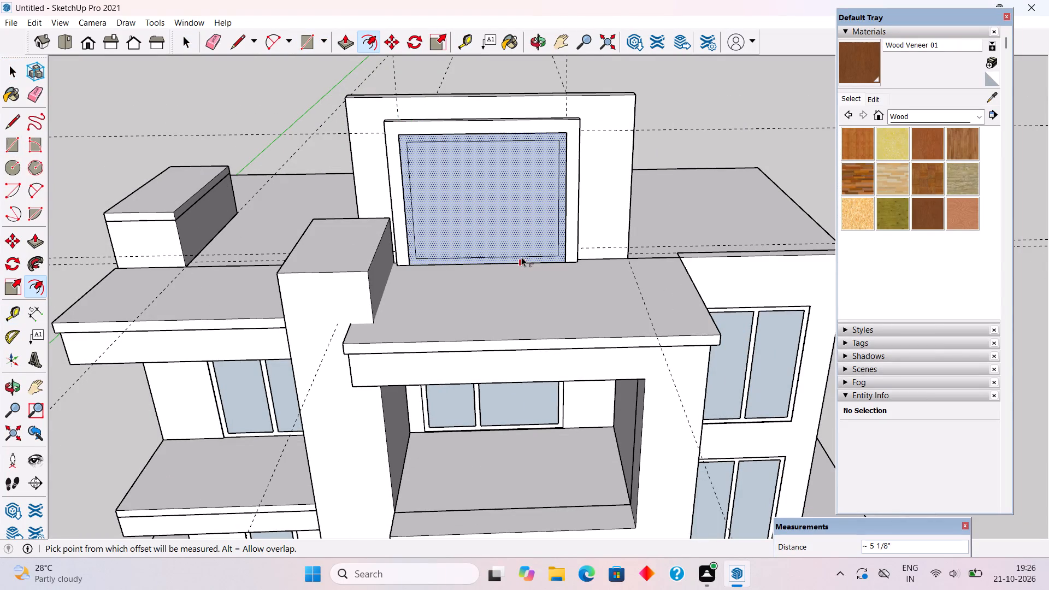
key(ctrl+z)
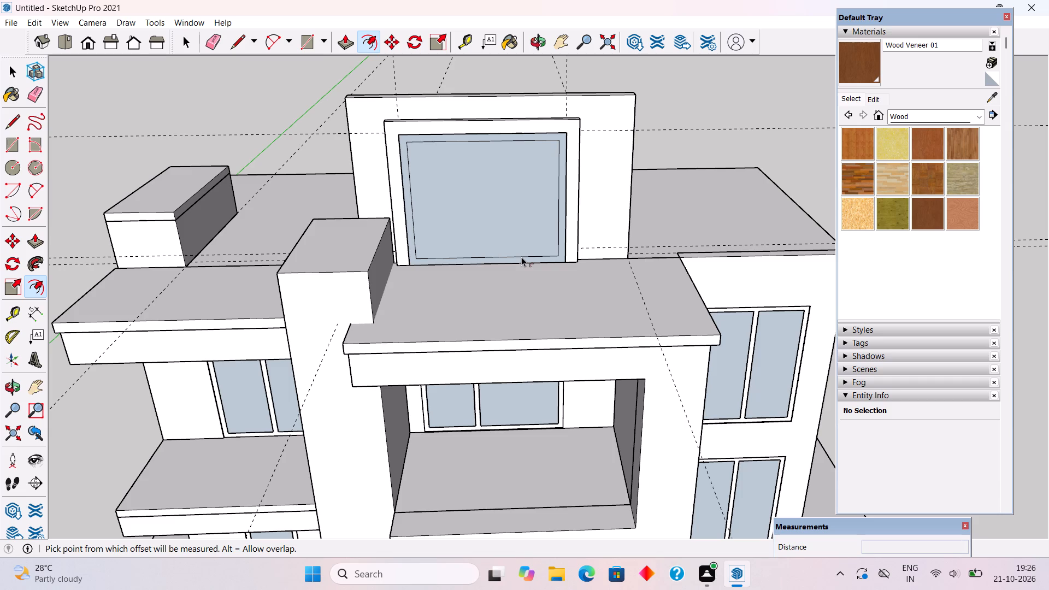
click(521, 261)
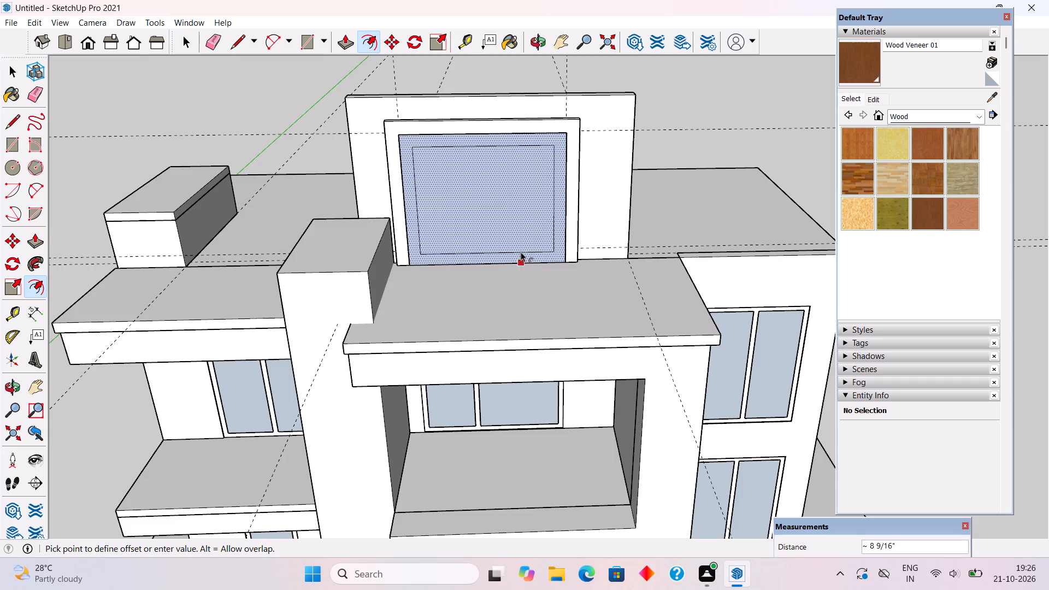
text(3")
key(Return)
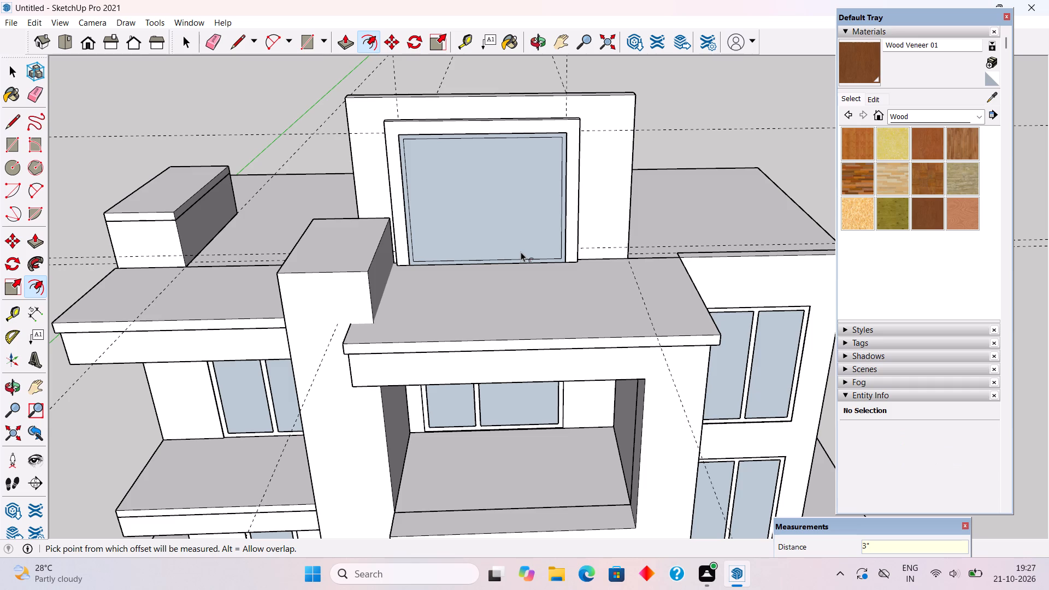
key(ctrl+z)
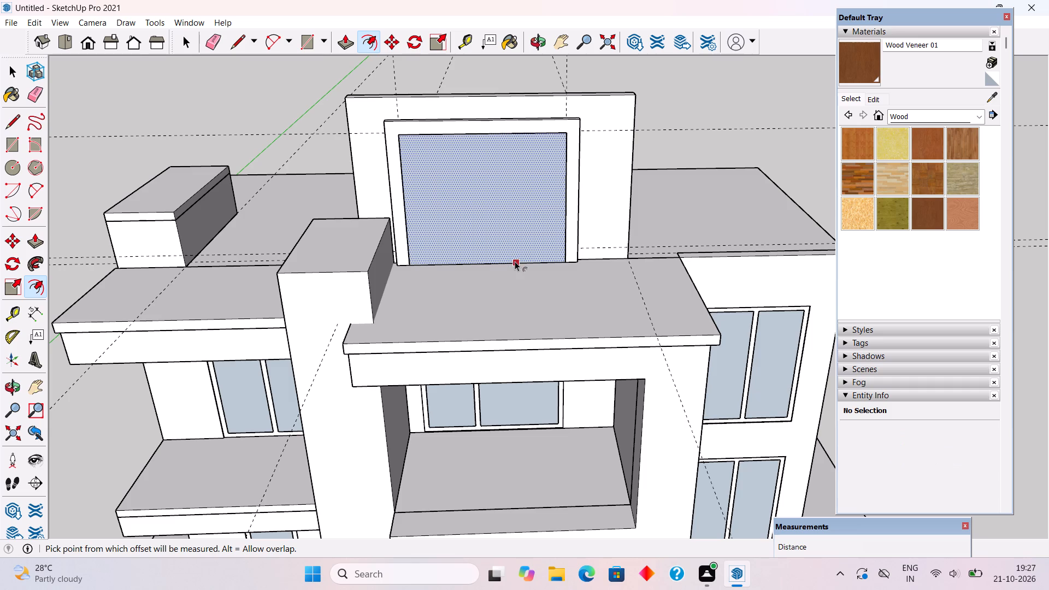
Offset the opening rectangle's outline inward by 4" to form the window frame's border.
click(515, 261)
text(4")
key(Return)
Place a vertical guide at the middle of the inner rectangle and guides 2" to either side of it for a 4" mullion.
key(t)
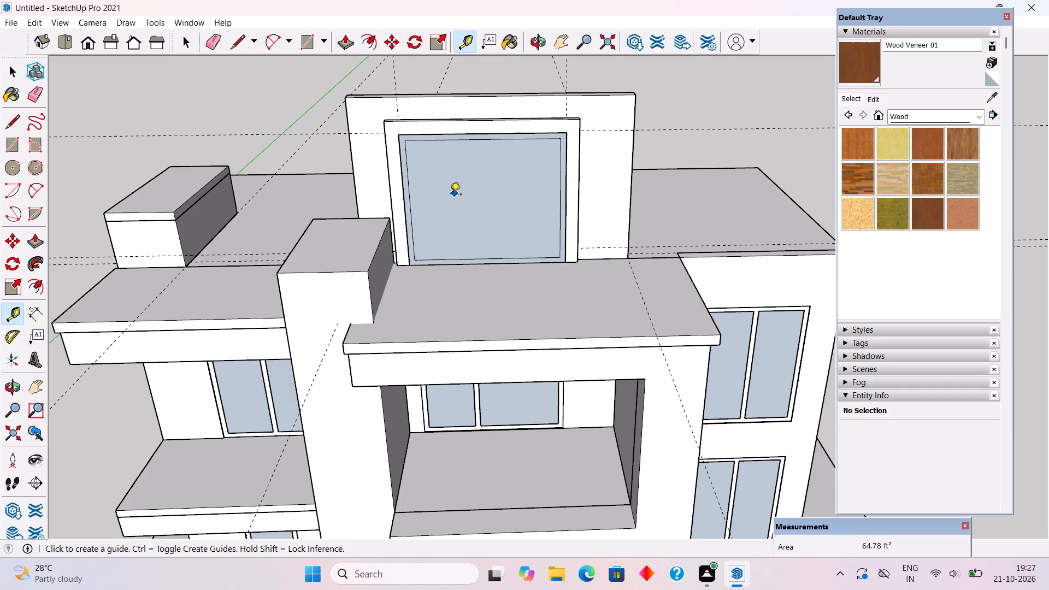
click(416, 237)
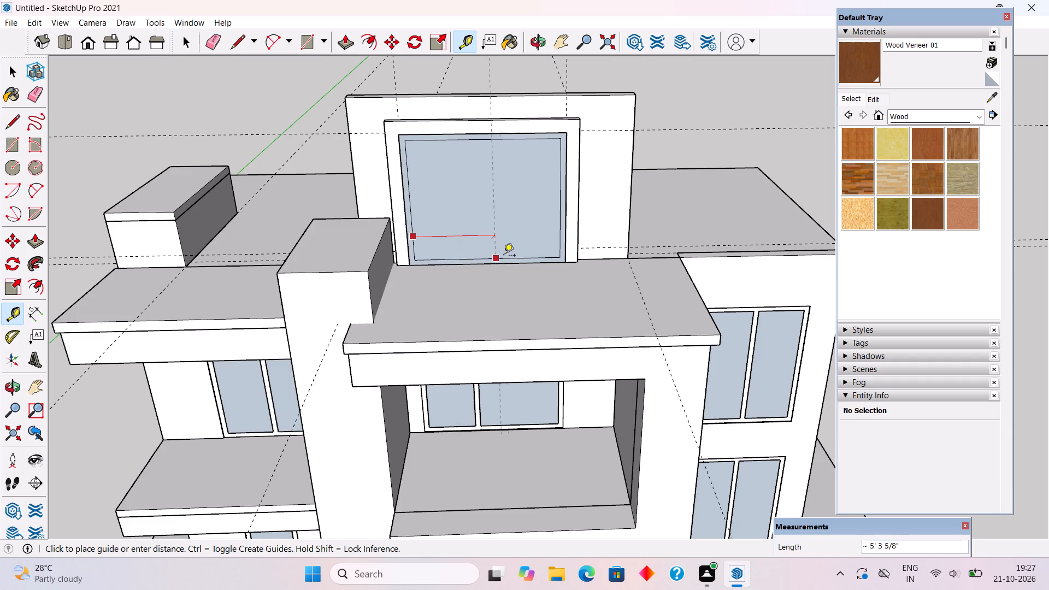
click(489, 255)
click(488, 222)
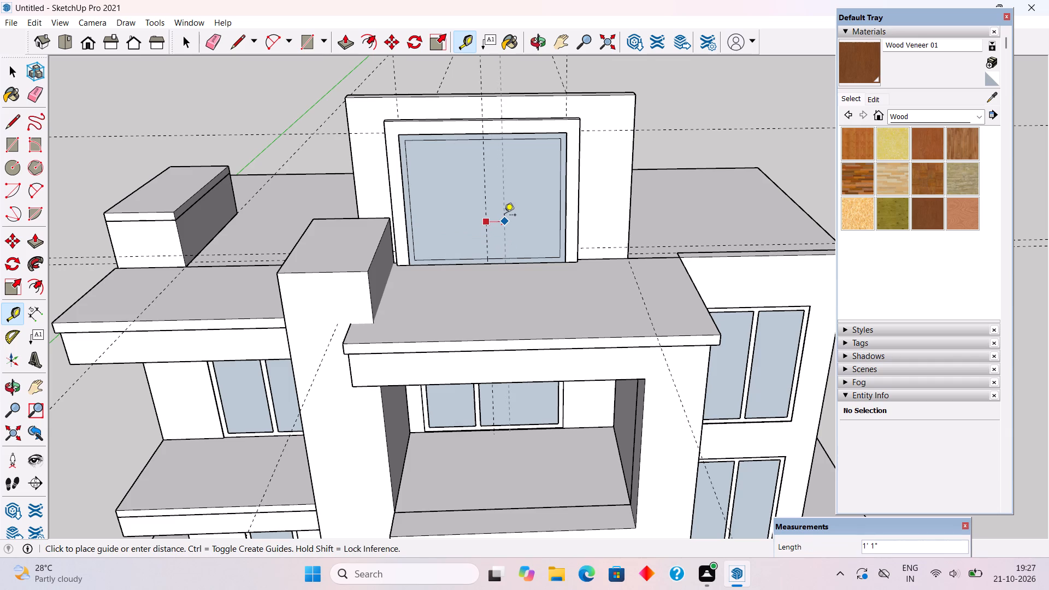
text(2")
key(Return)
scroll(504, 216, up, 4)
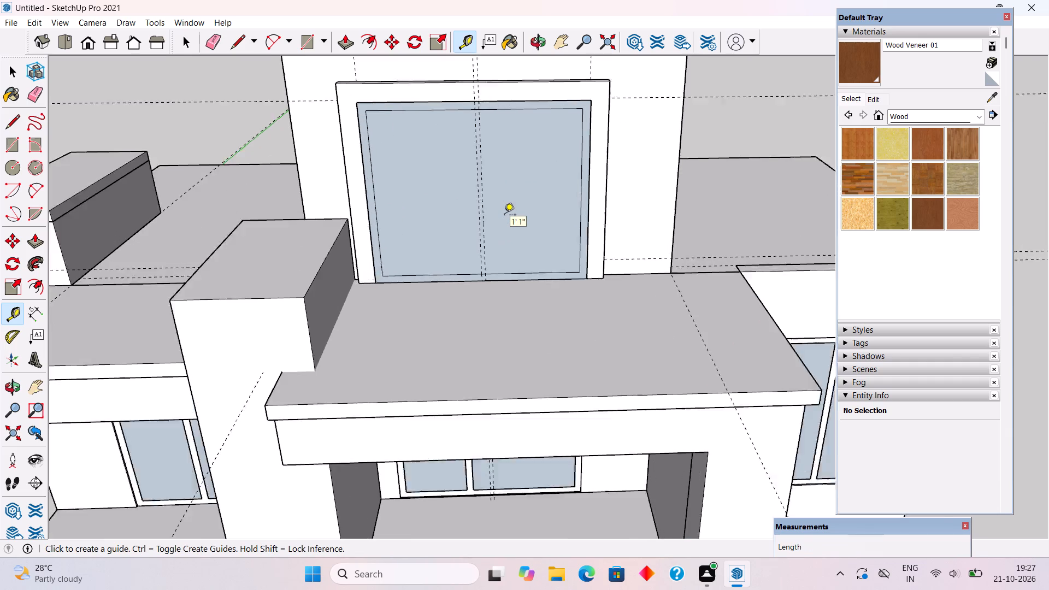
scroll(487, 221, up, 4)
click(483, 221)
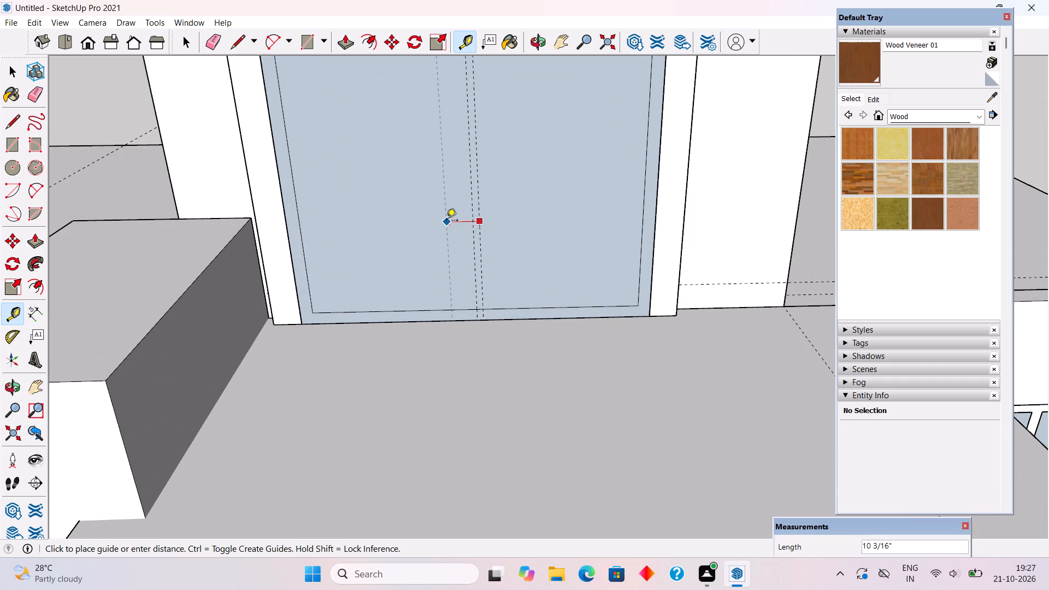
text(4")
key(Return)
Draw two vertical 7' 4" lines along the outer mullion guides, between the inner rectangle's bottom and top edges.
key(l)
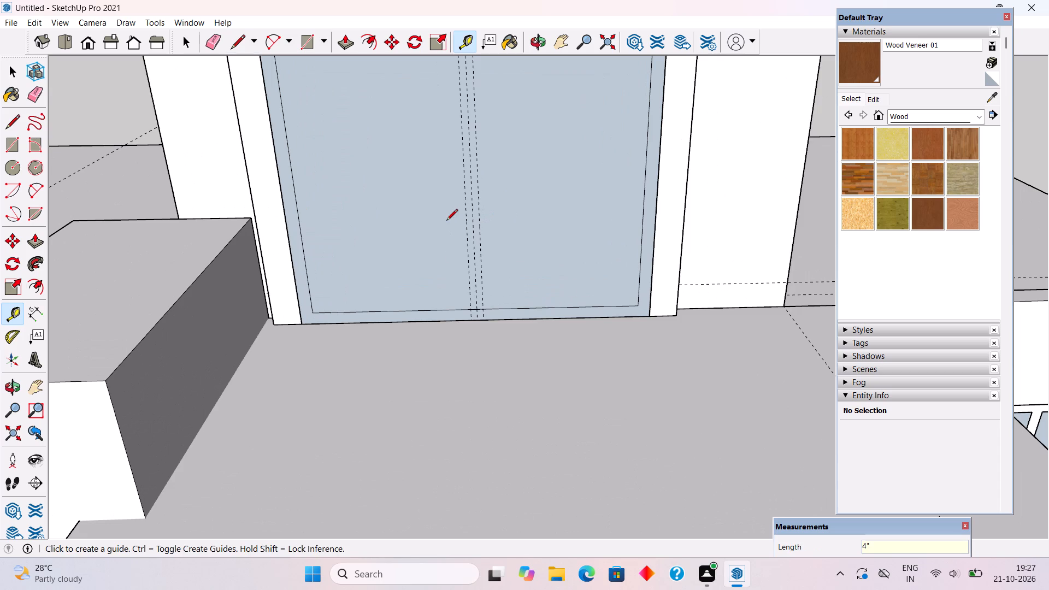
click(473, 307)
scroll(475, 309, down, 6)
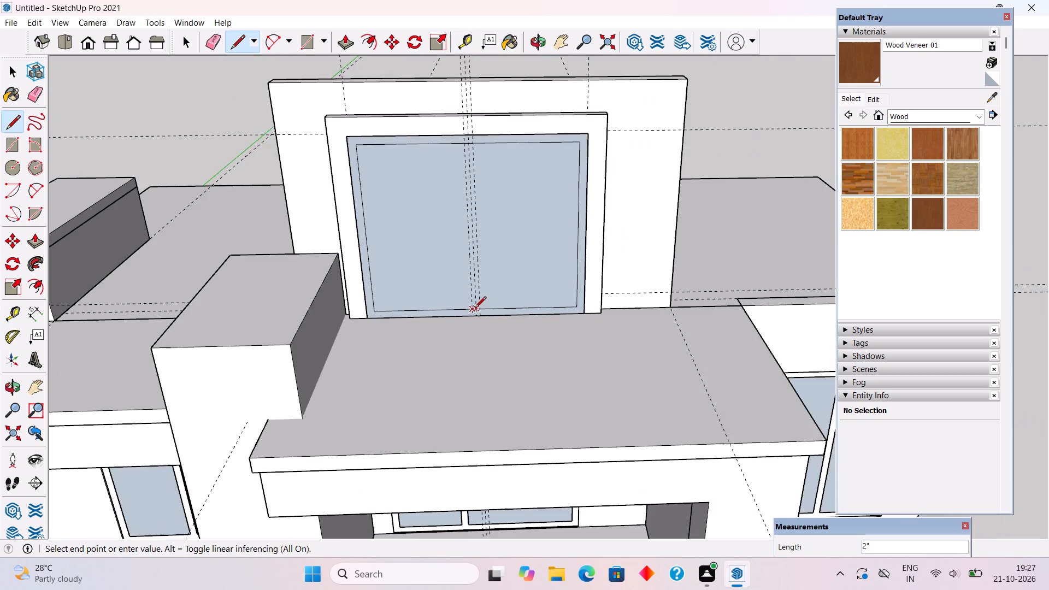
scroll(470, 136, up, 5)
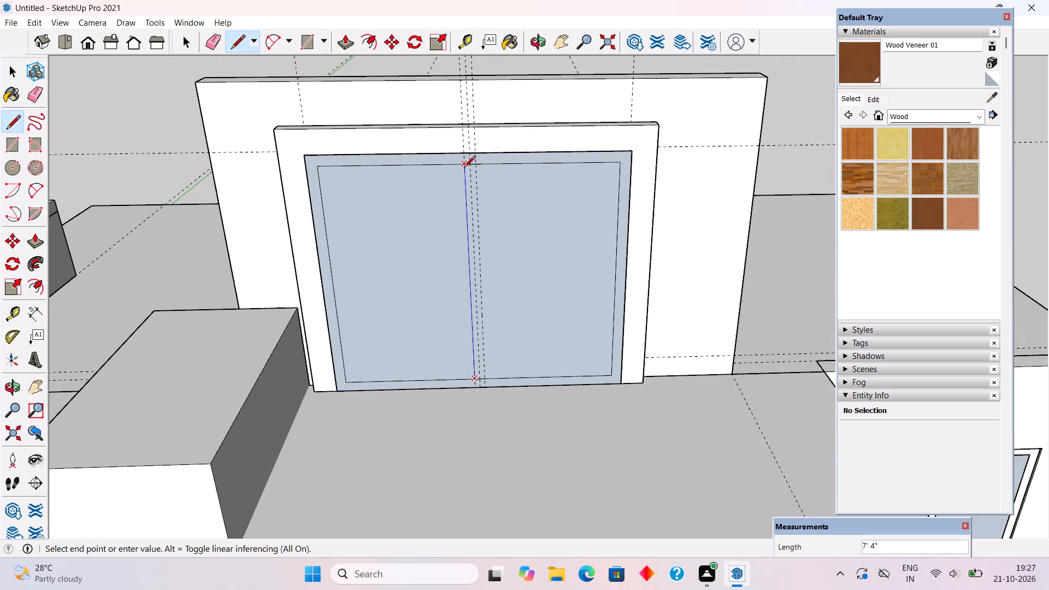
click(464, 168)
click(479, 166)
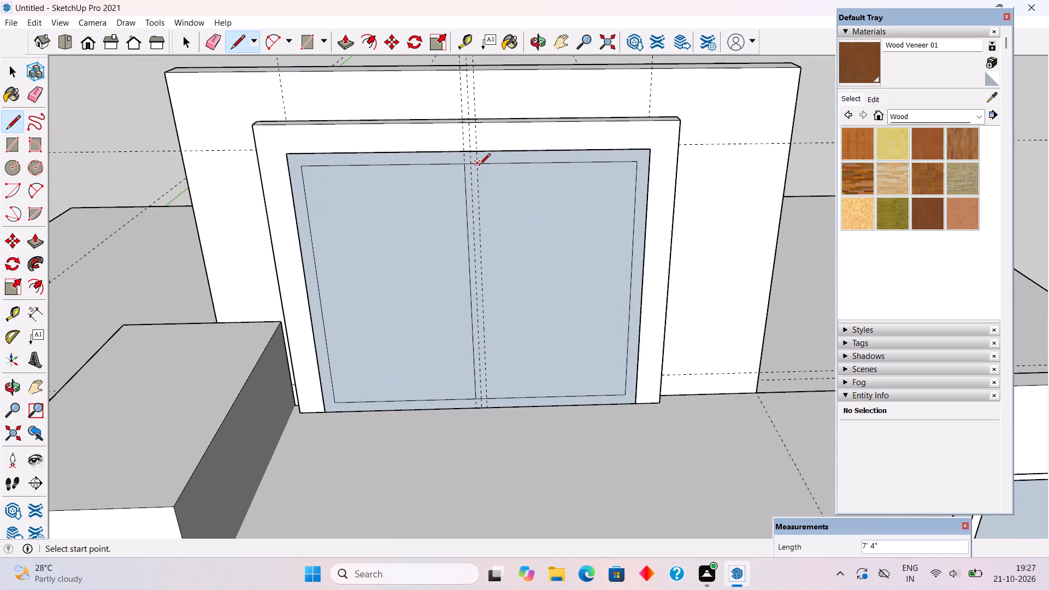
click(488, 397)
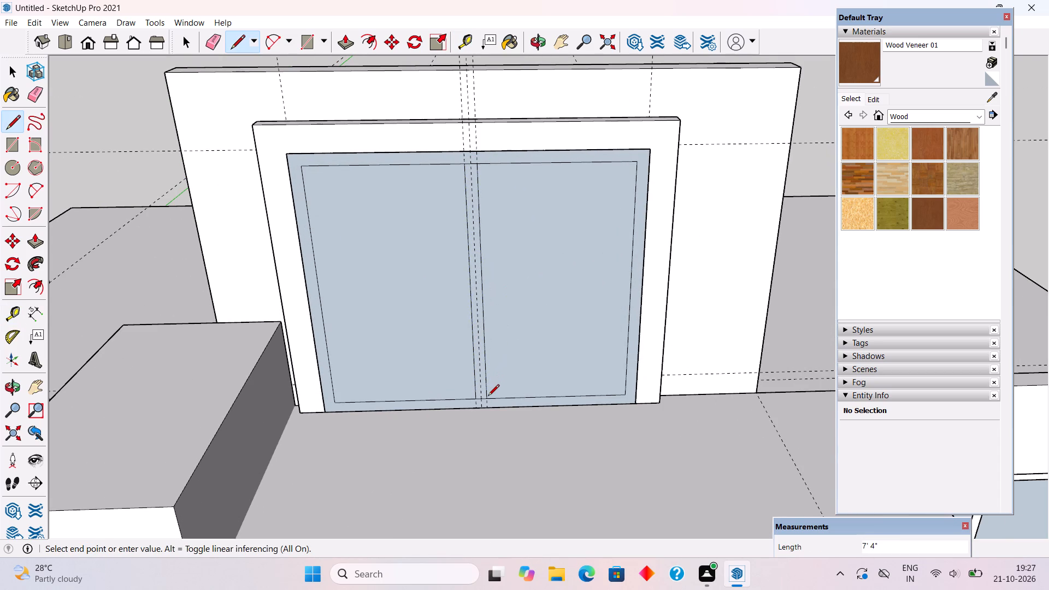
Erase the short edge segments between the two mullion lines at the inner rectangle's bottom and top.
key(e)
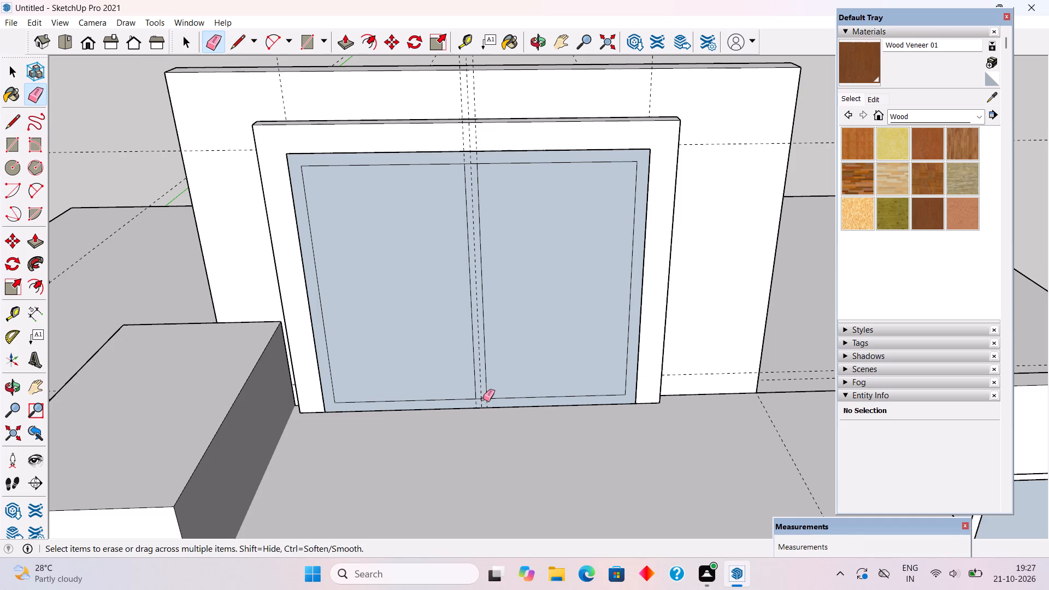
click(483, 399)
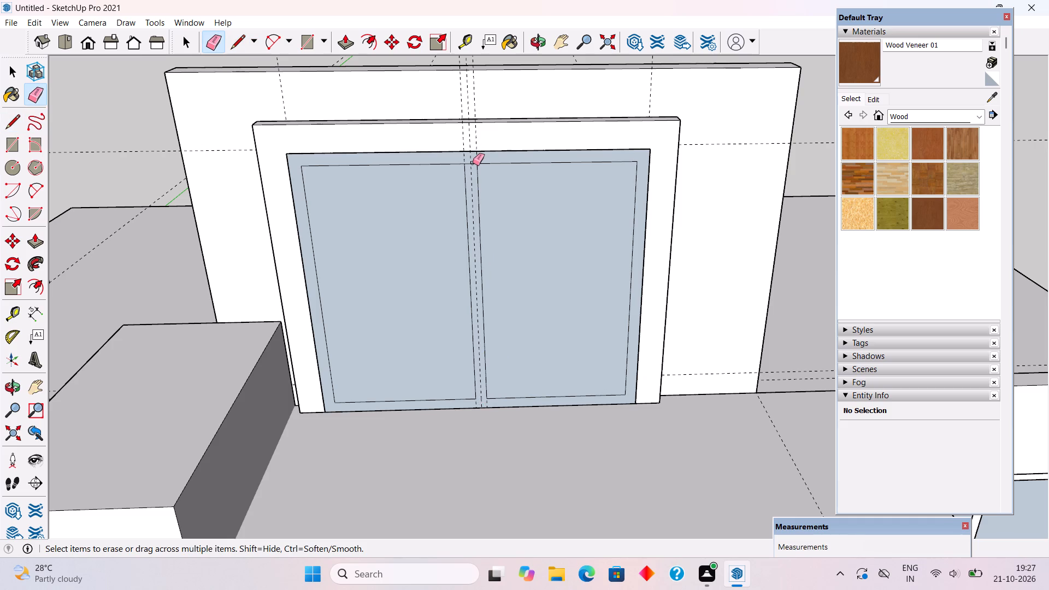
click(473, 163)
Delete the two pane faces on either side of the mullion, leaving only the window frame face.
key(space)
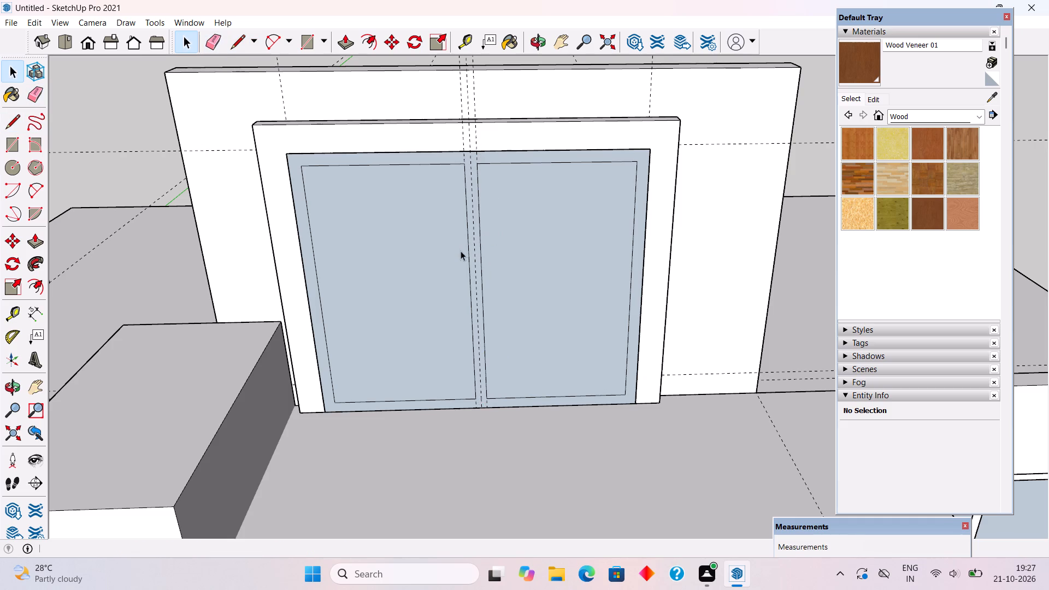
click(459, 251)
key(Delete)
key(Delete)
click(510, 263)
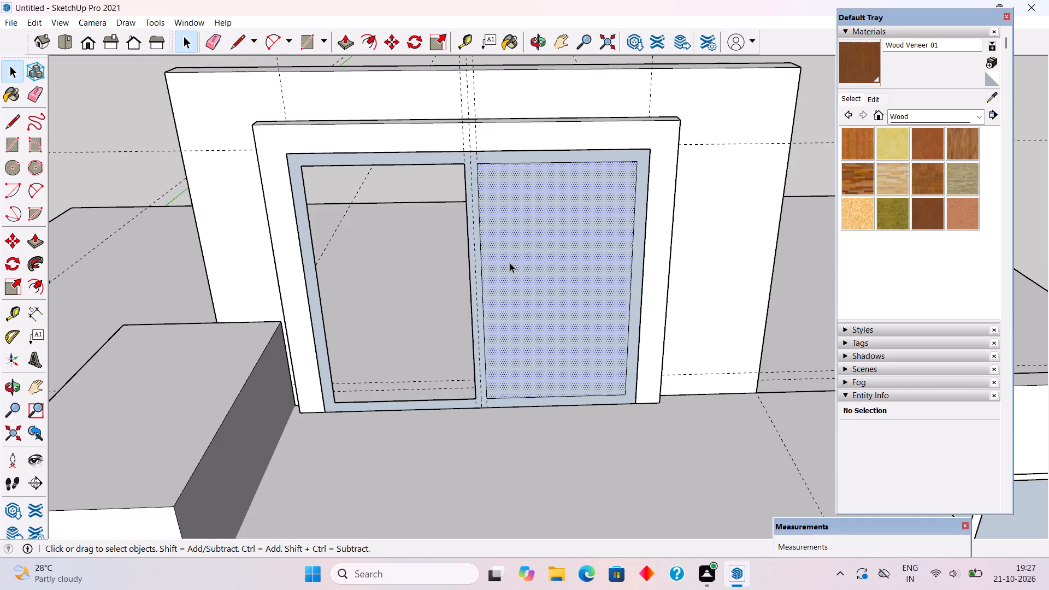
key(Delete)
Push/pull the window frame face with its central mullion outward by 4".
key(p)
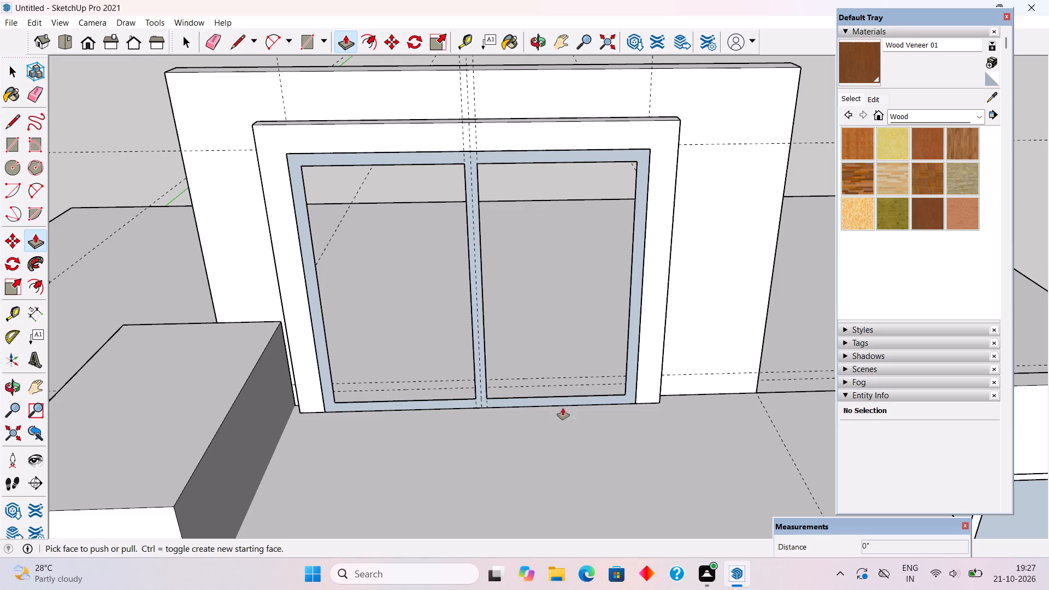
click(616, 395)
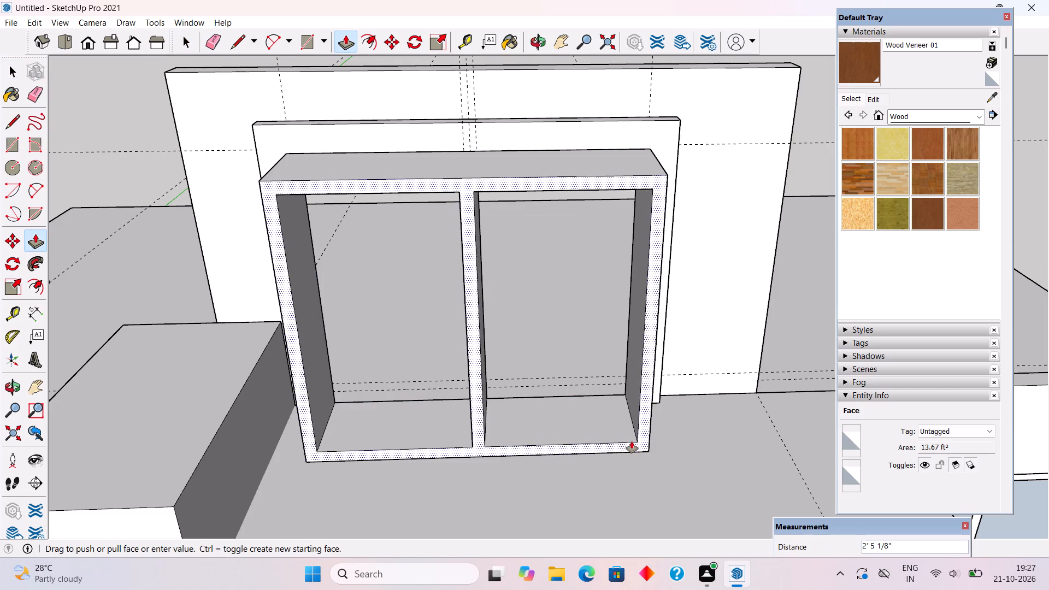
text(4")
key(Return)
Make a group from all the connected geometry of the two-pane window frame.
key(space)
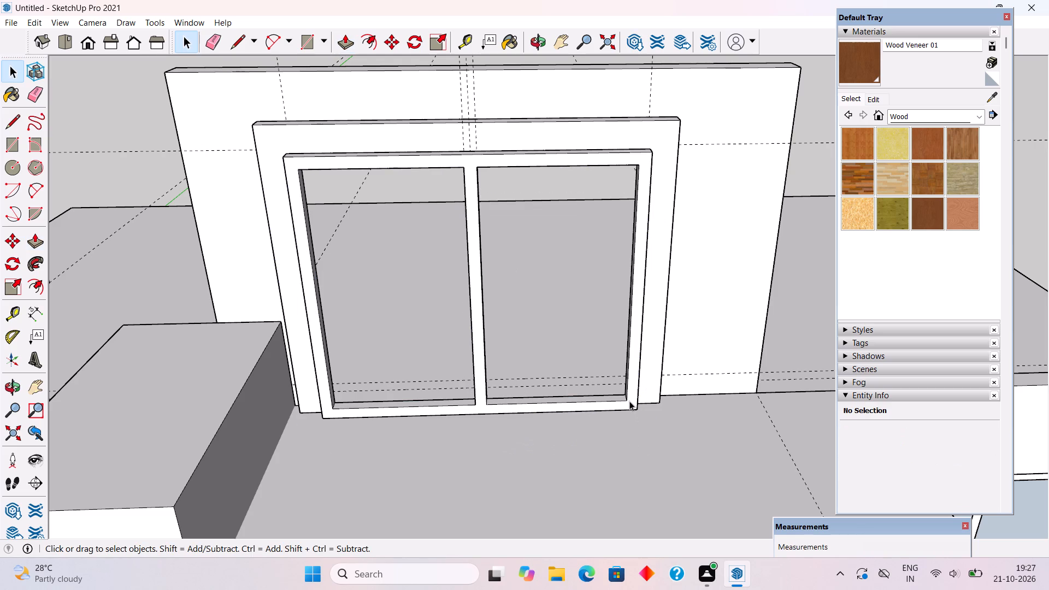
triple_click(629, 401)
right_click(629, 401)
click(662, 305)
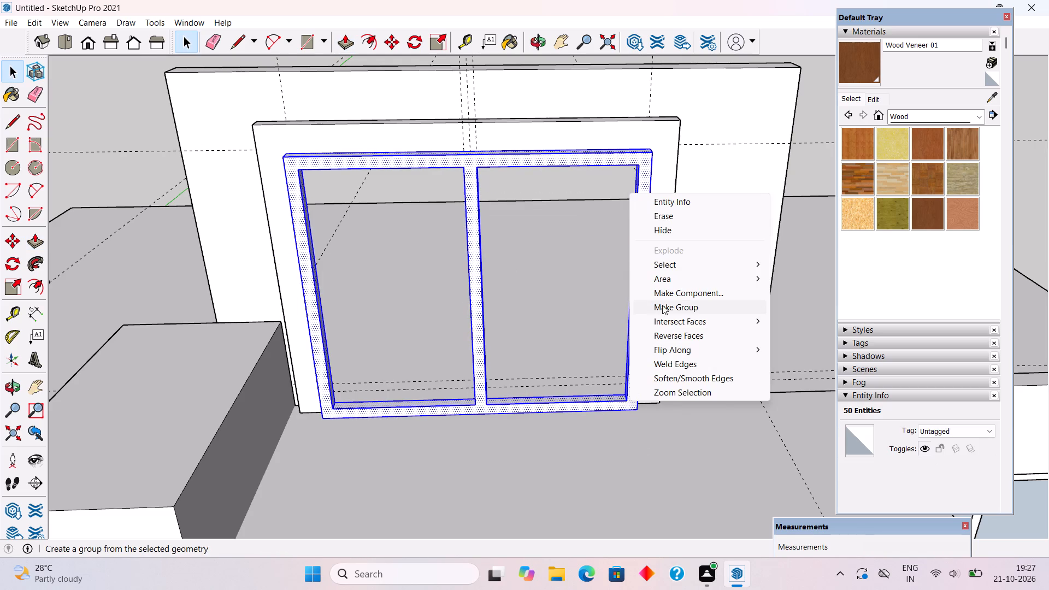
Move the window frame group back by its bottom corner so it sits recessed inside the projecting opening frame, and deselect it.
scroll(652, 384, up, 5)
middle_drag(628, 476, 674, 491)
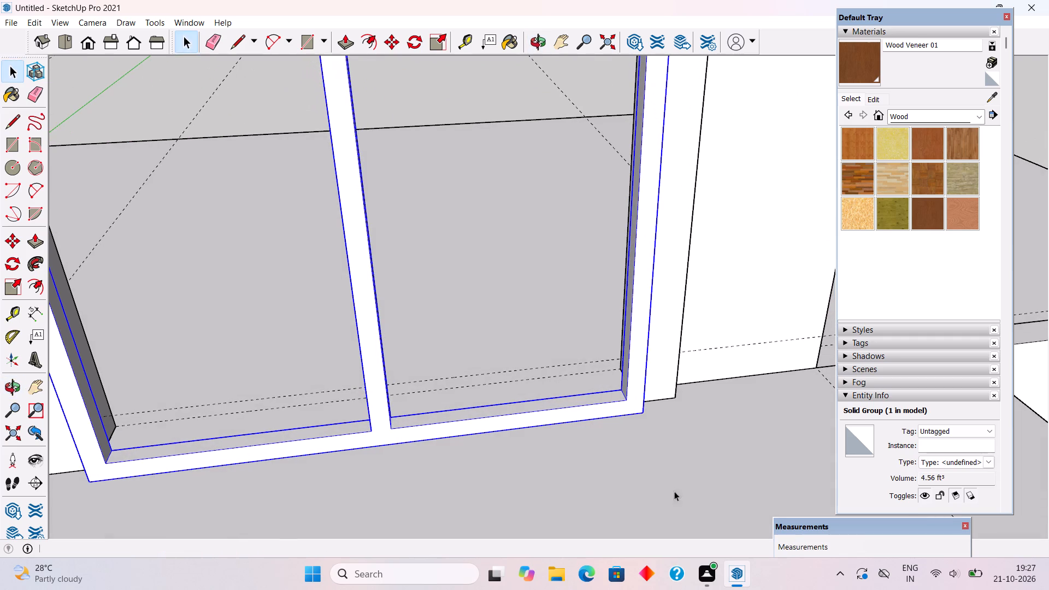
key(m)
click(643, 418)
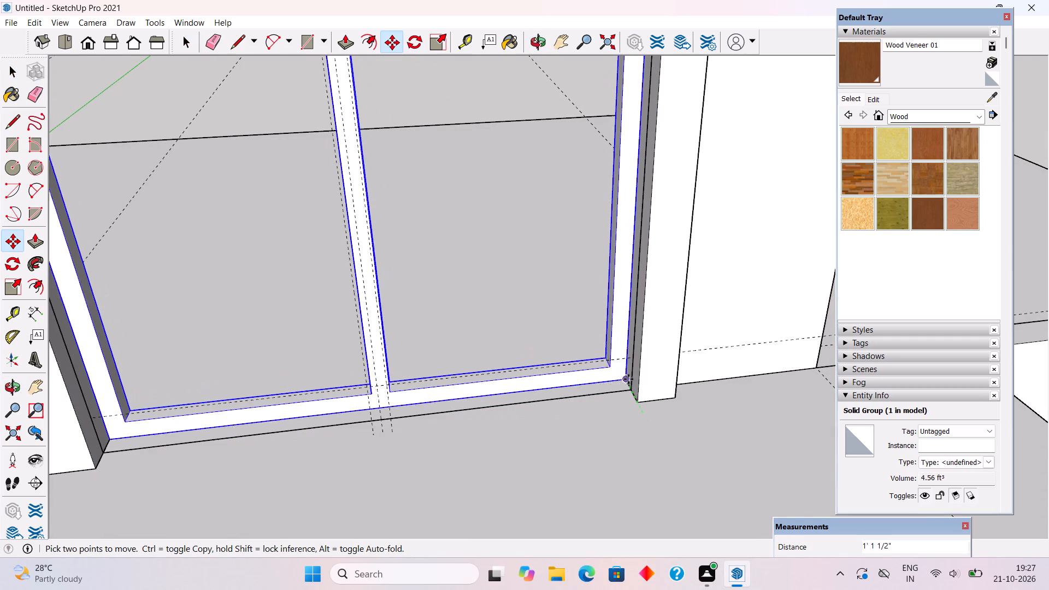
click(632, 384)
key(space)
scroll(634, 384, down, 10)
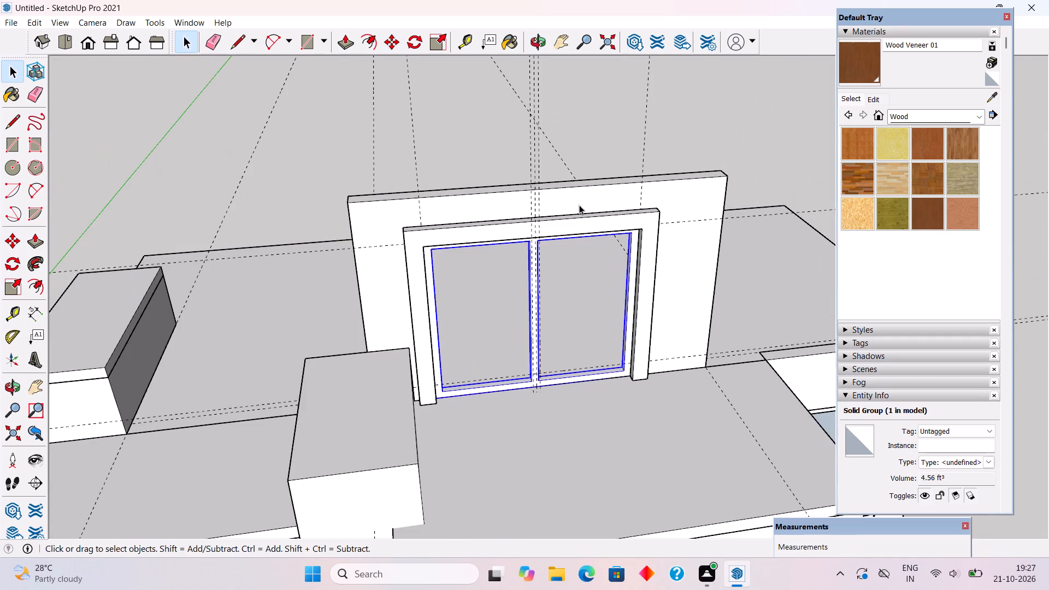
click(559, 147)
Draw a 4' 3" by 7' 4" glass rectangle filling the left-hand pane opening of the window frame.
middle_drag(556, 322, 484, 237)
scroll(403, 229, up, 4)
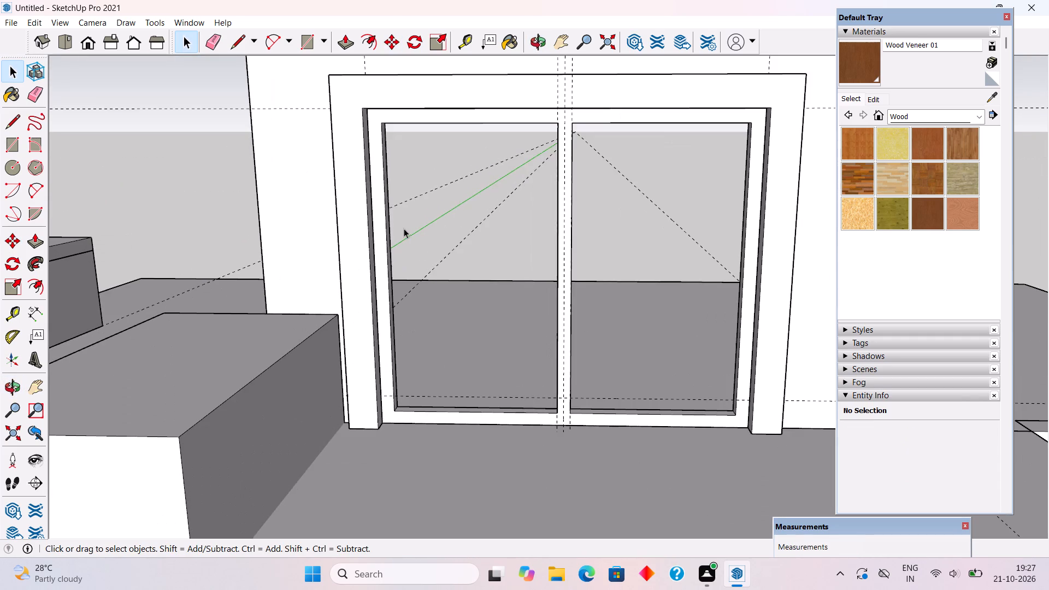
middle_drag(464, 263, 483, 251)
key(r)
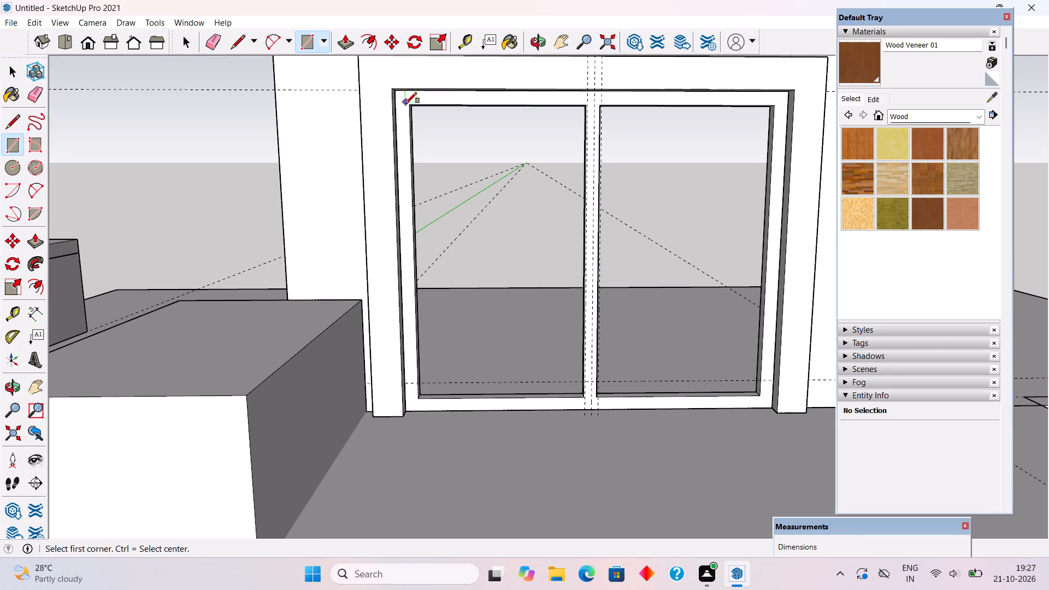
click(409, 105)
click(584, 401)
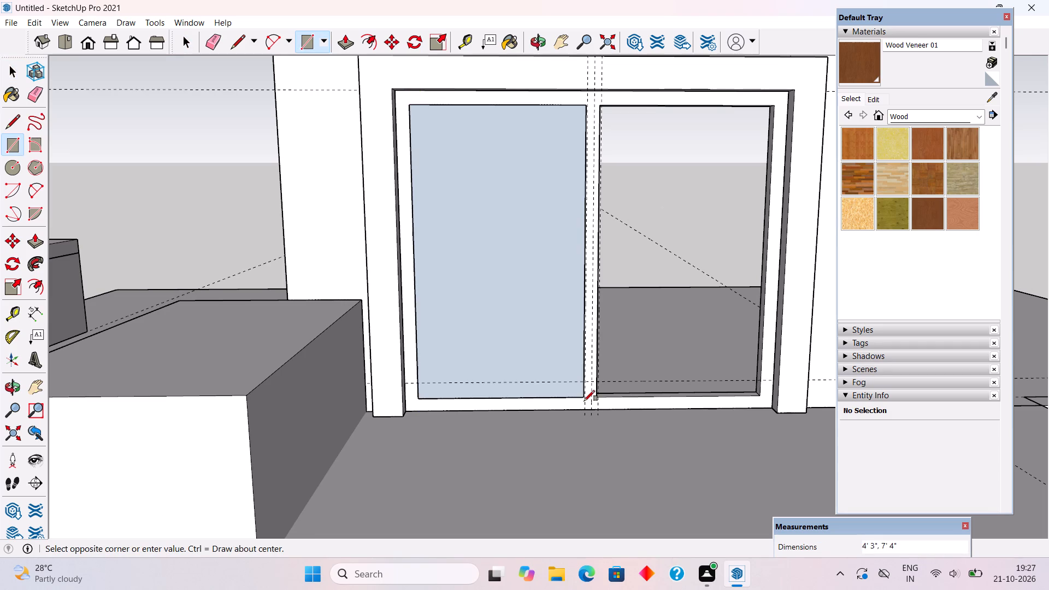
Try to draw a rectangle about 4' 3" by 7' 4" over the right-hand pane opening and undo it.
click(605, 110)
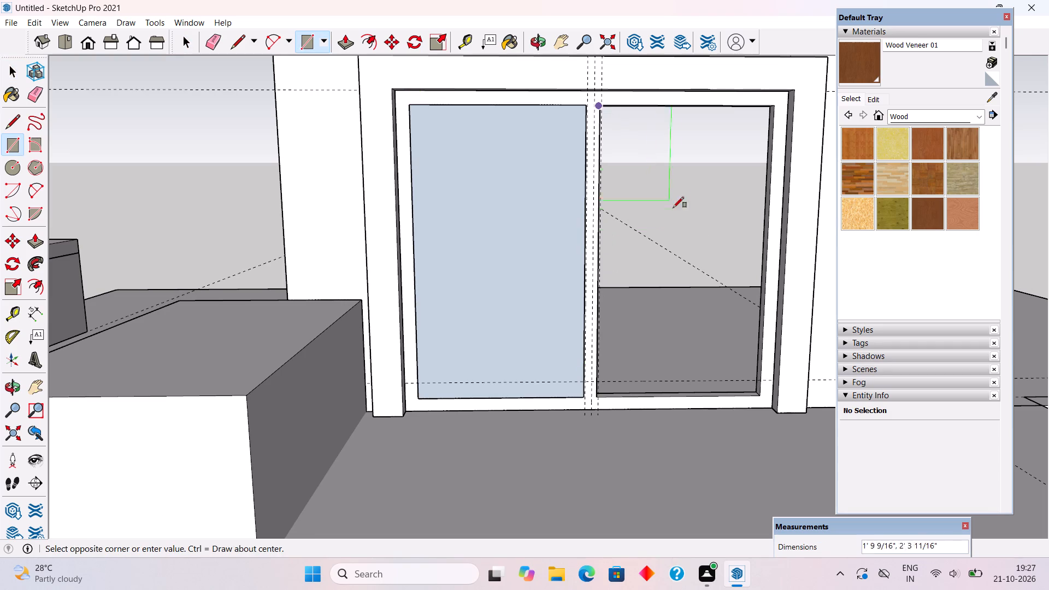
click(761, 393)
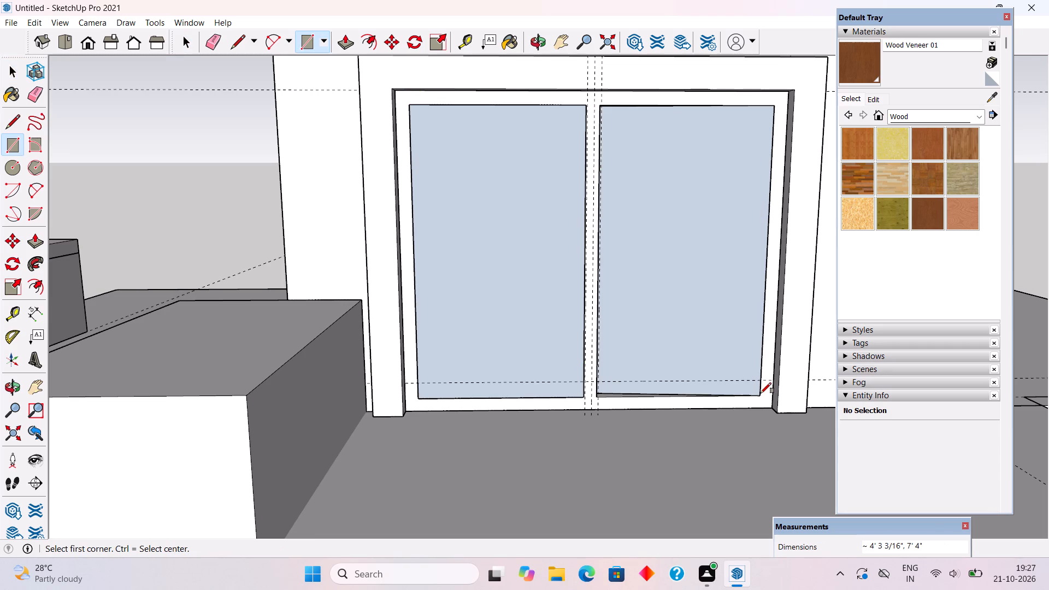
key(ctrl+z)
Draw a glass rectangle filling the right-hand pane opening of the window frame, from its upper corner beside the mullion to the opposite bottom corner.
scroll(593, 114, up, 5)
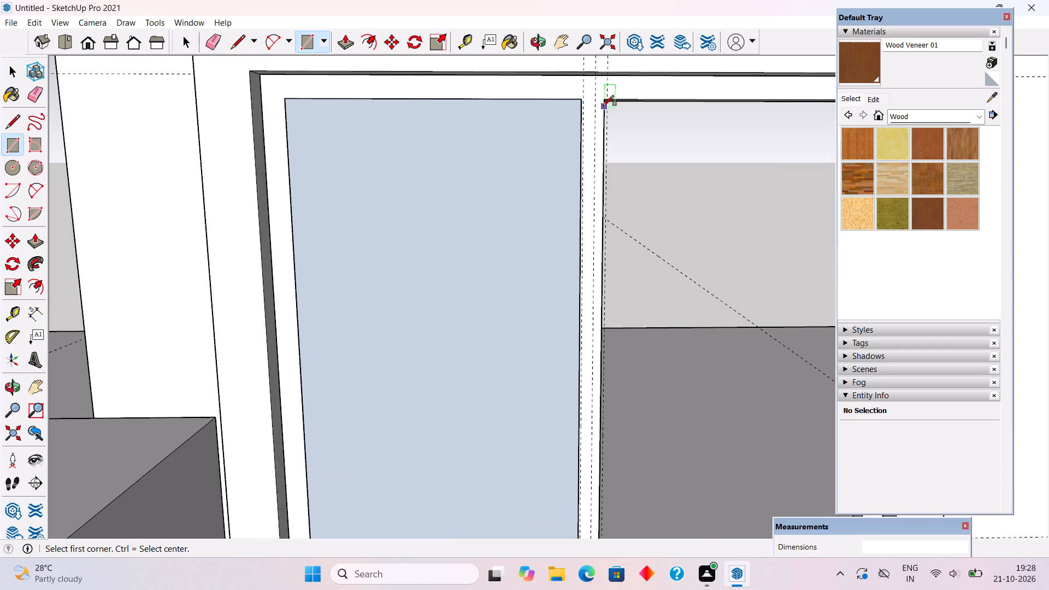
scroll(605, 103, up, 8)
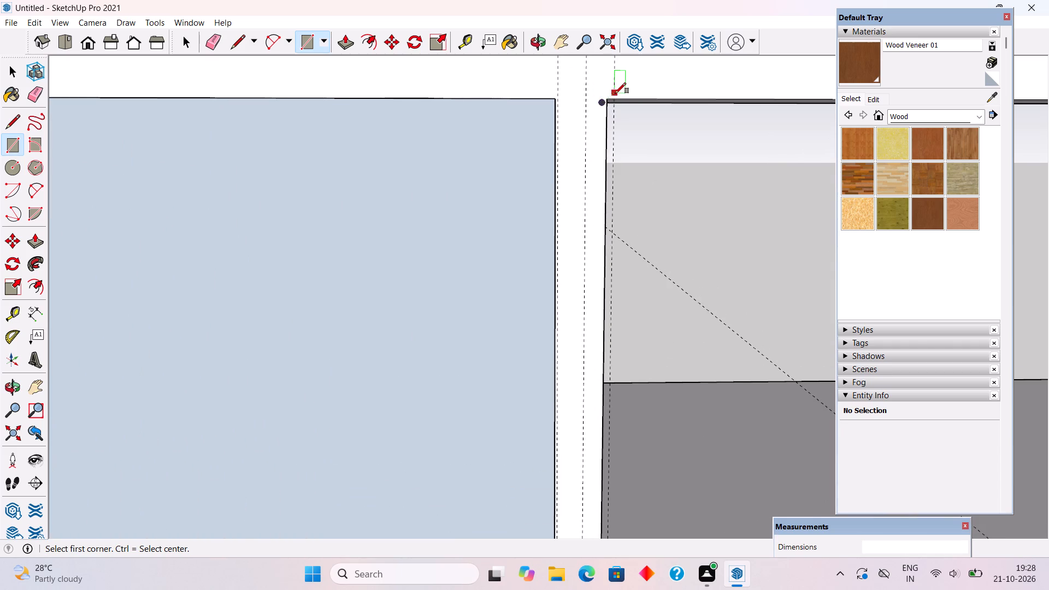
scroll(611, 106, up, 8)
scroll(614, 106, down, 11)
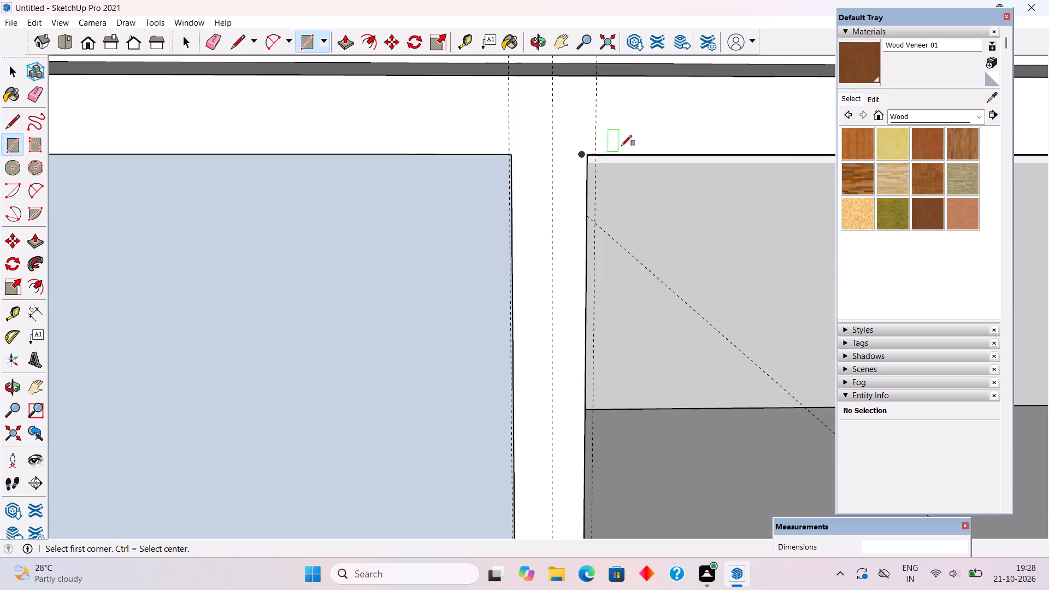
middle_drag(586, 135, 498, 129)
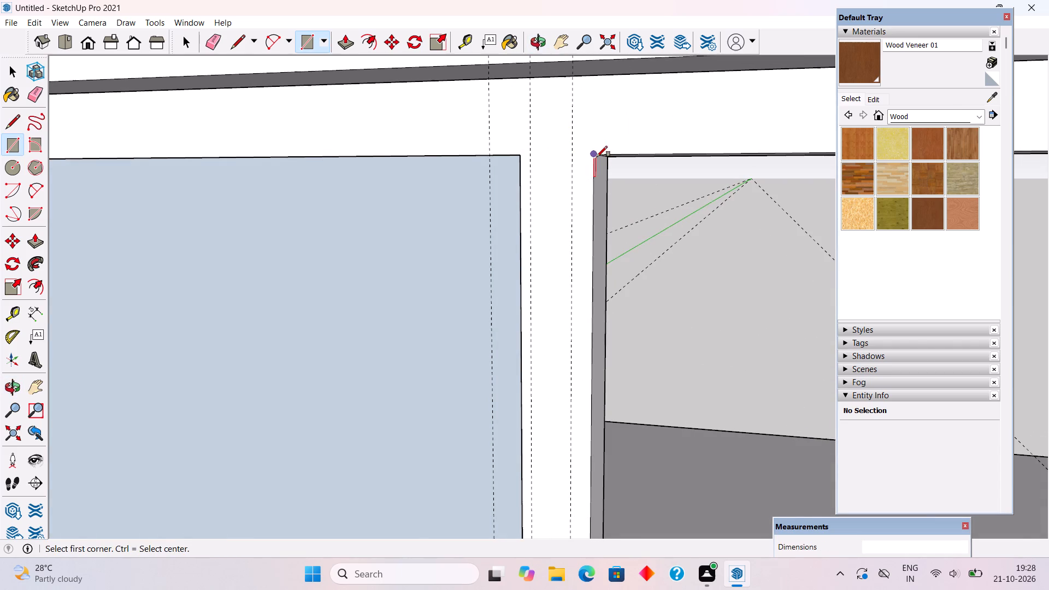
click(597, 157)
scroll(591, 164, down, 20)
scroll(591, 164, down, 1)
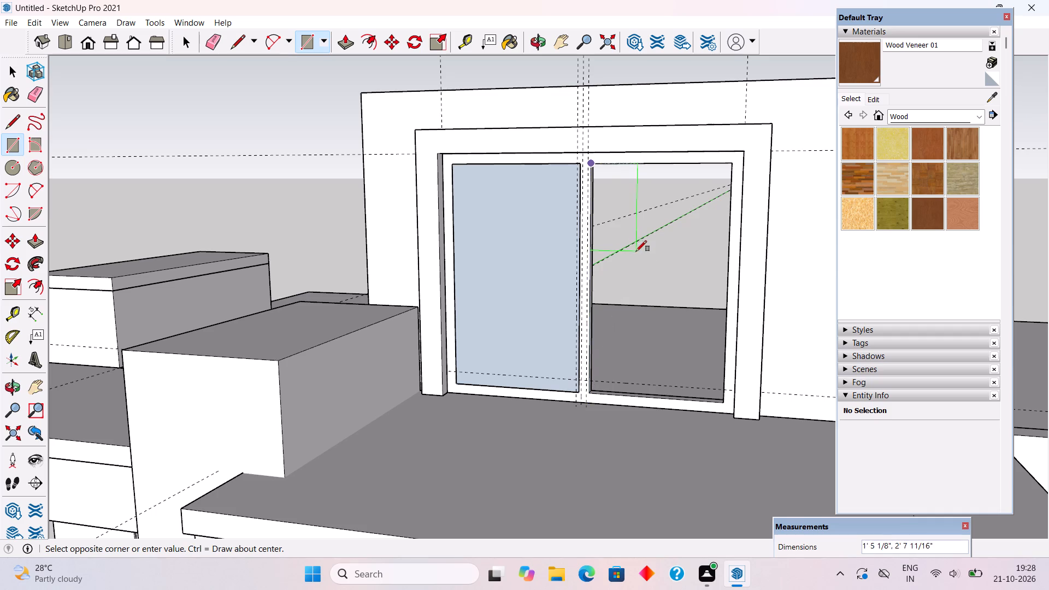
click(728, 400)
Make the right-hand glass pane and the left-hand glass pane each a separate group with its edges, and clear the selection.
key(space)
triple_click(662, 299)
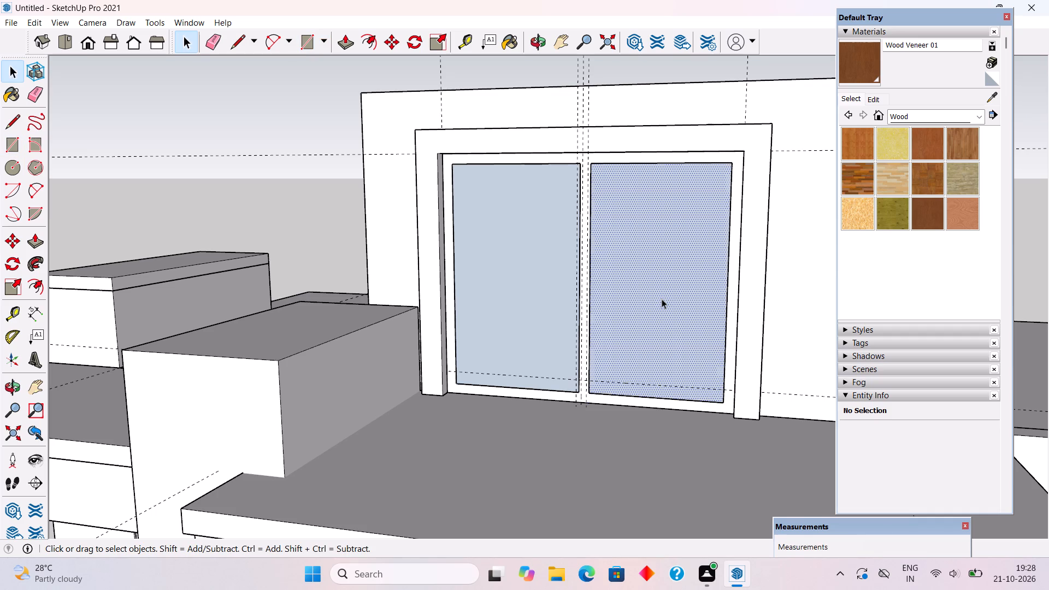
right_click(662, 299)
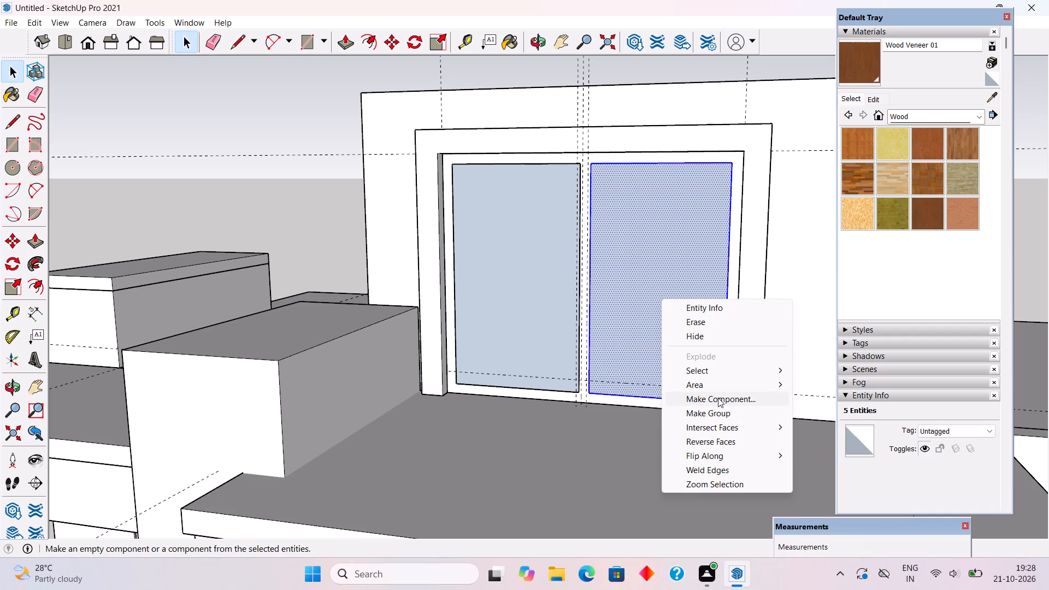
click(725, 417)
triple_click(558, 323)
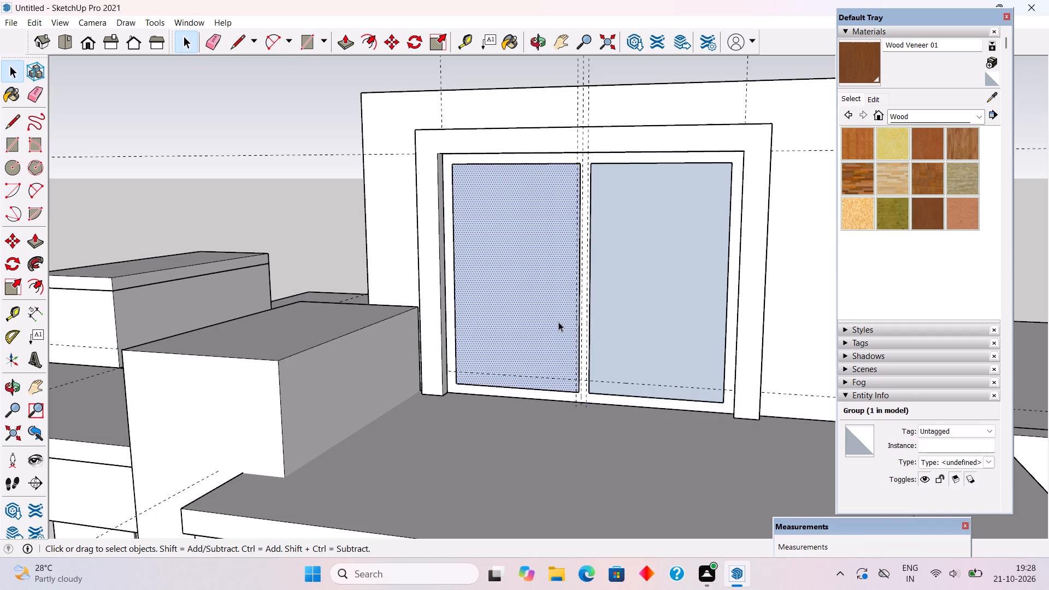
right_click(558, 322)
click(628, 434)
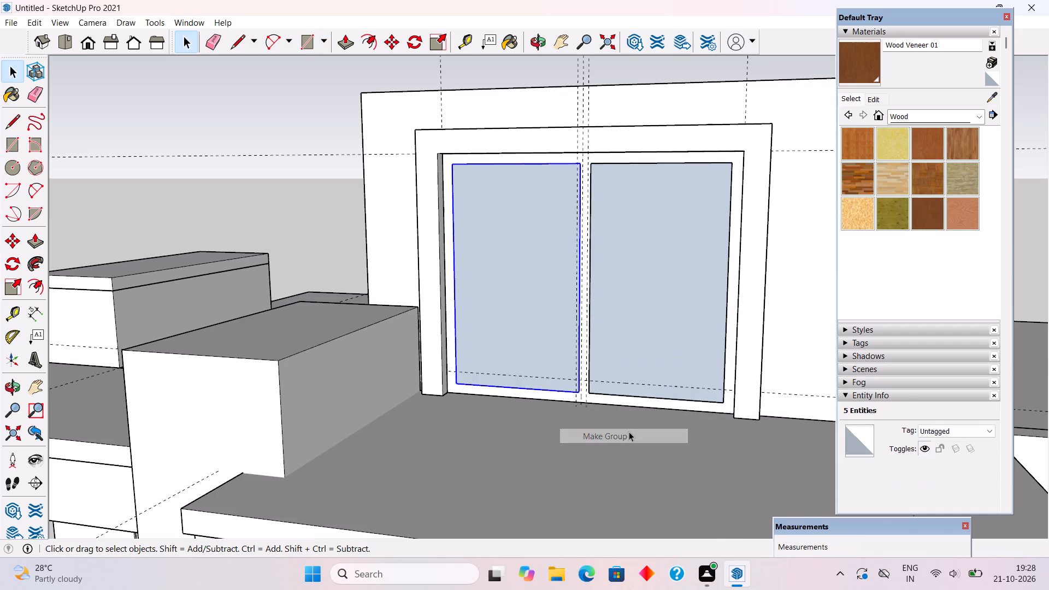
scroll(628, 429, down, 5)
scroll(628, 429, up, 1)
key(space)
click(398, 160)
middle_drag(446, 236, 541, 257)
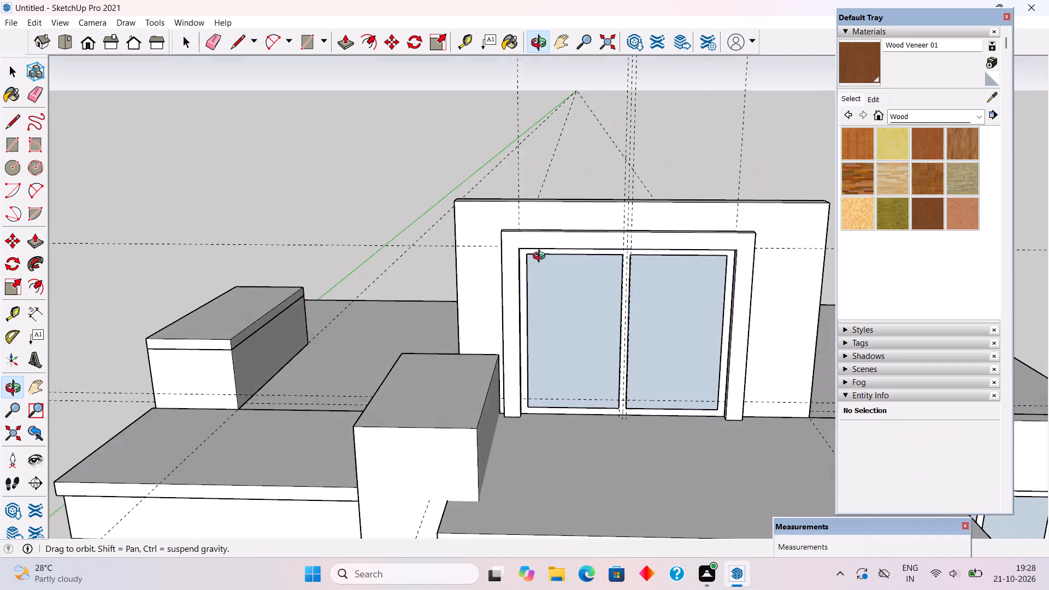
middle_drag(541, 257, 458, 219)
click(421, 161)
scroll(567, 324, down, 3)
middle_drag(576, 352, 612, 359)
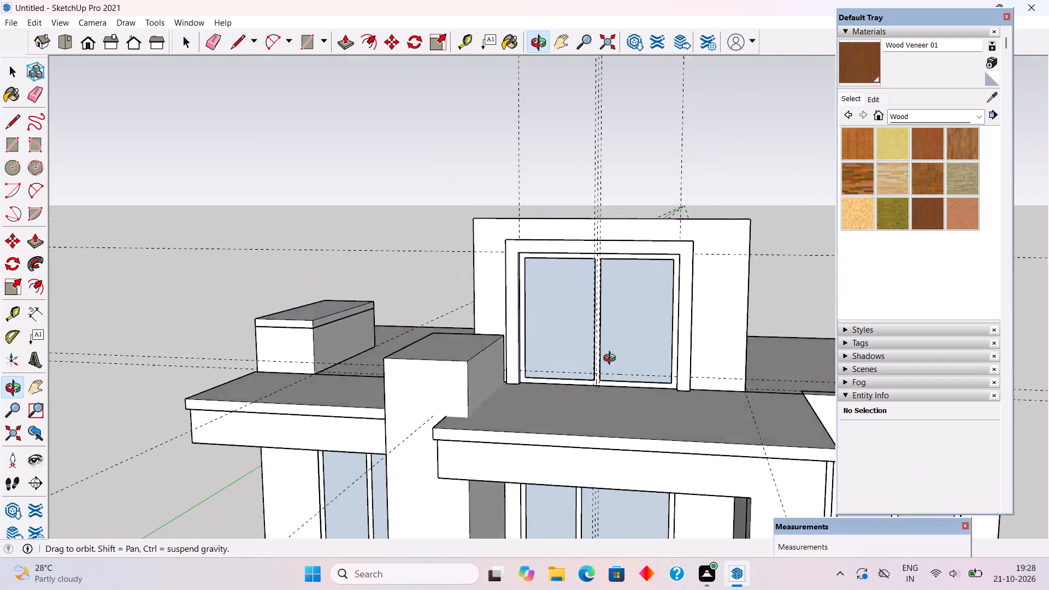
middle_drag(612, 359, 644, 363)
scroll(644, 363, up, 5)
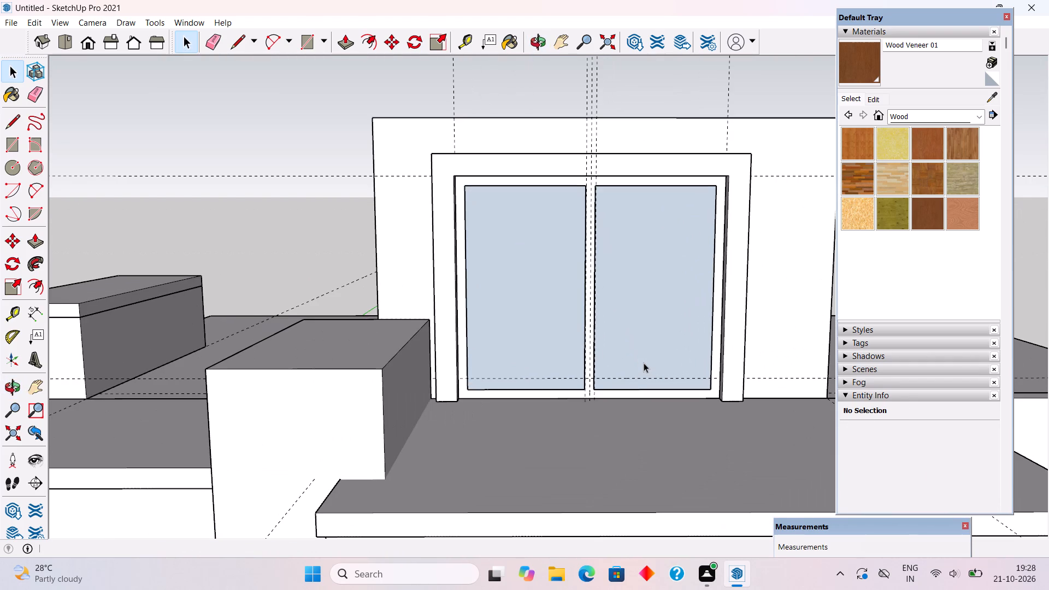
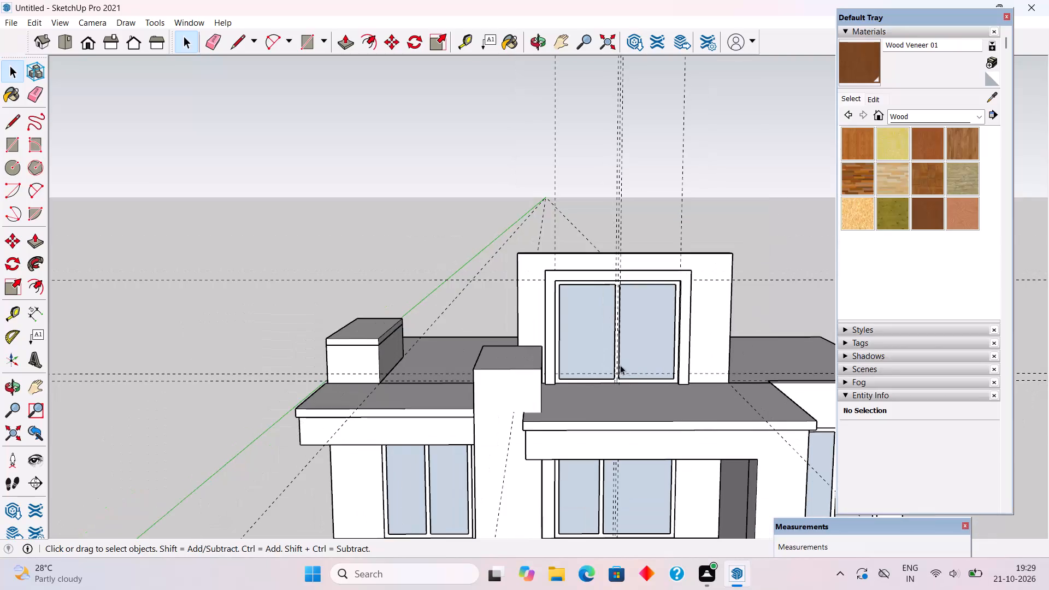
Draw a rectangle about 16' 3" by 9" covering the top face of the rooftop front wall.
middle_drag(559, 312, 535, 498)
scroll(505, 264, up, 4)
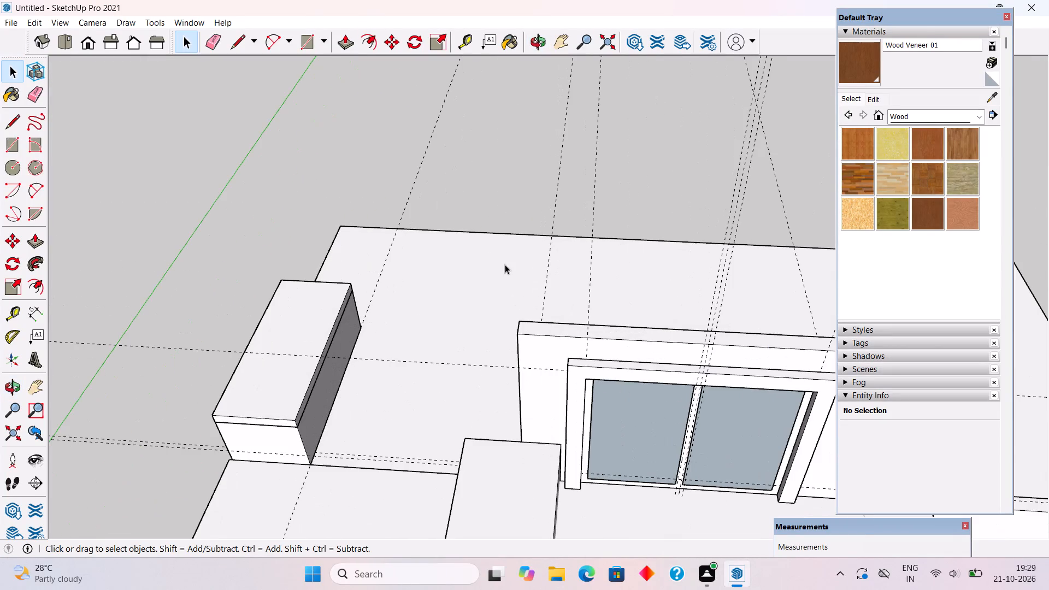
key(r)
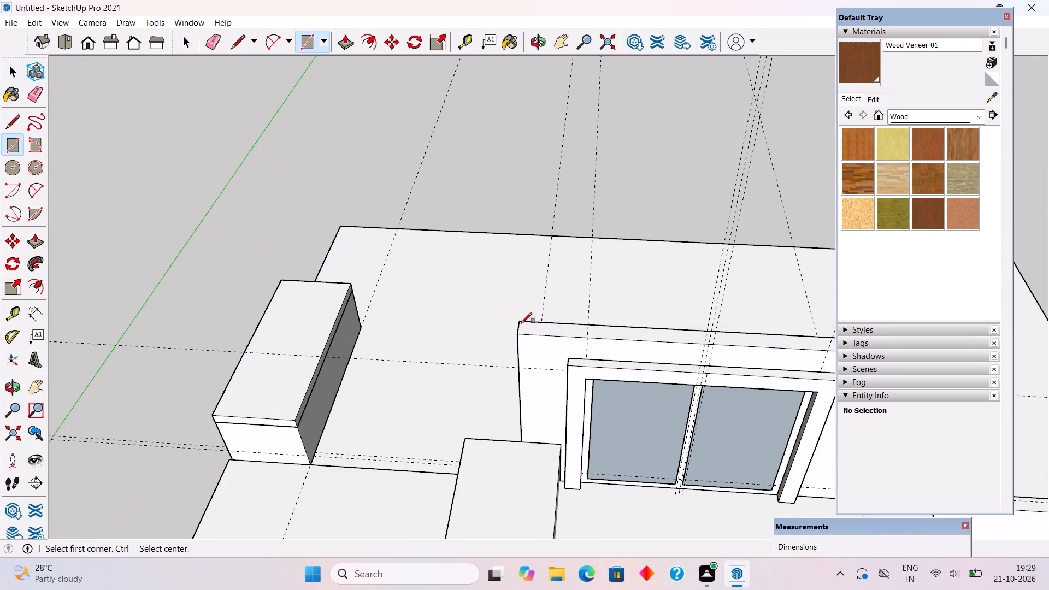
click(521, 323)
scroll(518, 324, down, 3)
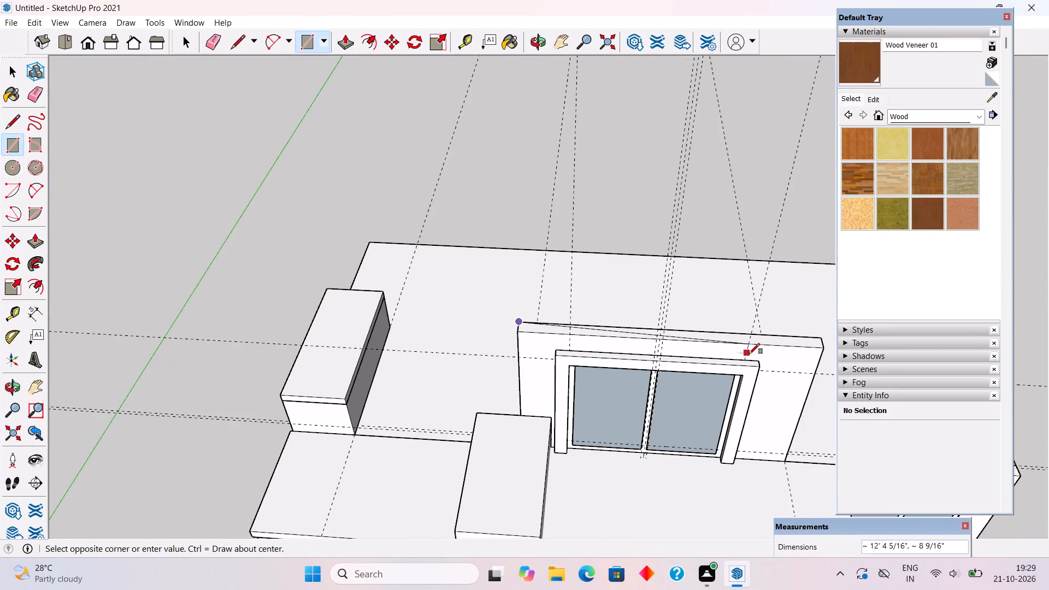
scroll(643, 318, down, 4)
scroll(797, 333, up, 5)
scroll(706, 335, up, 3)
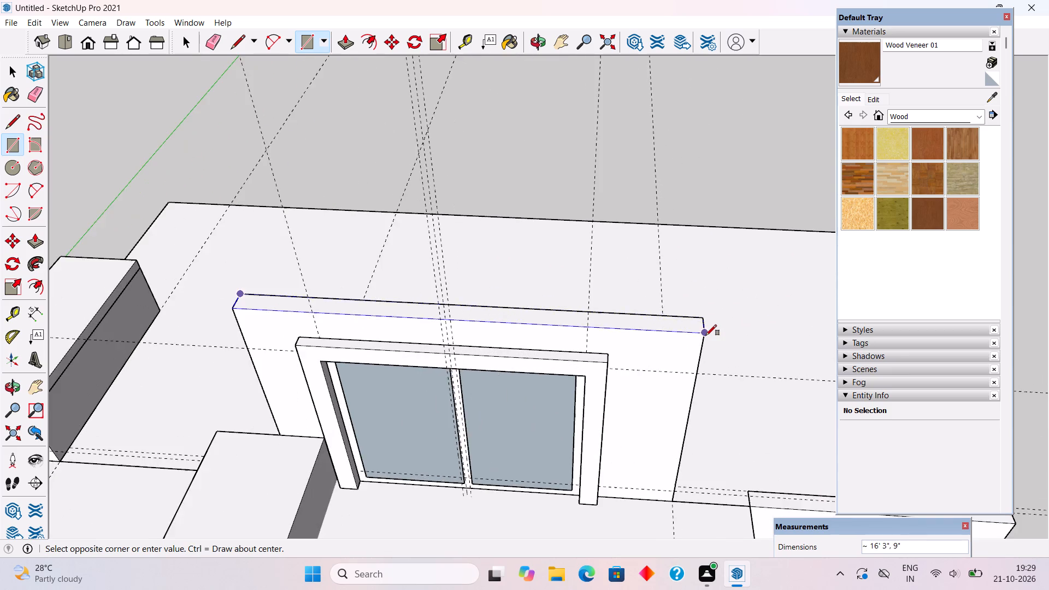
scroll(706, 335, up, 1)
click(705, 335)
Pull the rectangle on top of the front wall up 6" to form a cap slab.
key(p)
click(694, 326)
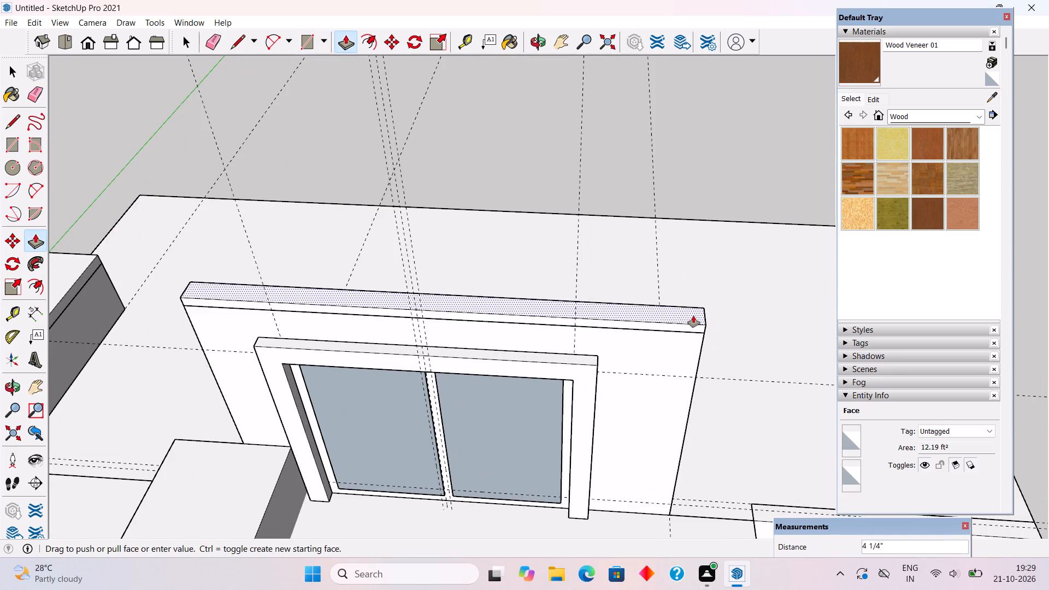
text(6")
key(Return)
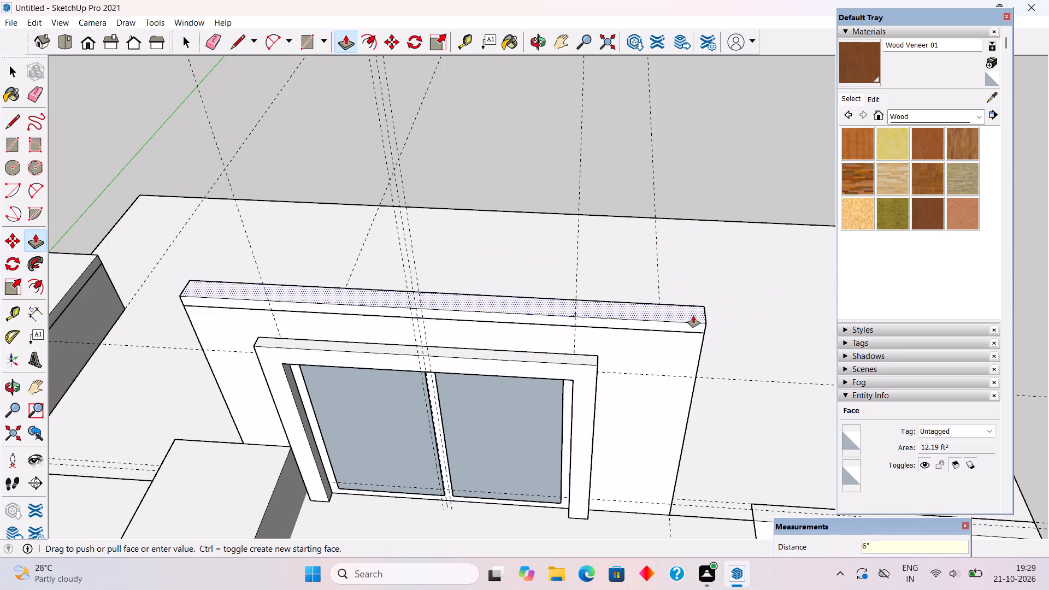
key(n)
click(693, 319)
Select the whole cap slab, make it a group, and clear the selection.
key(space)
triple_click(693, 319)
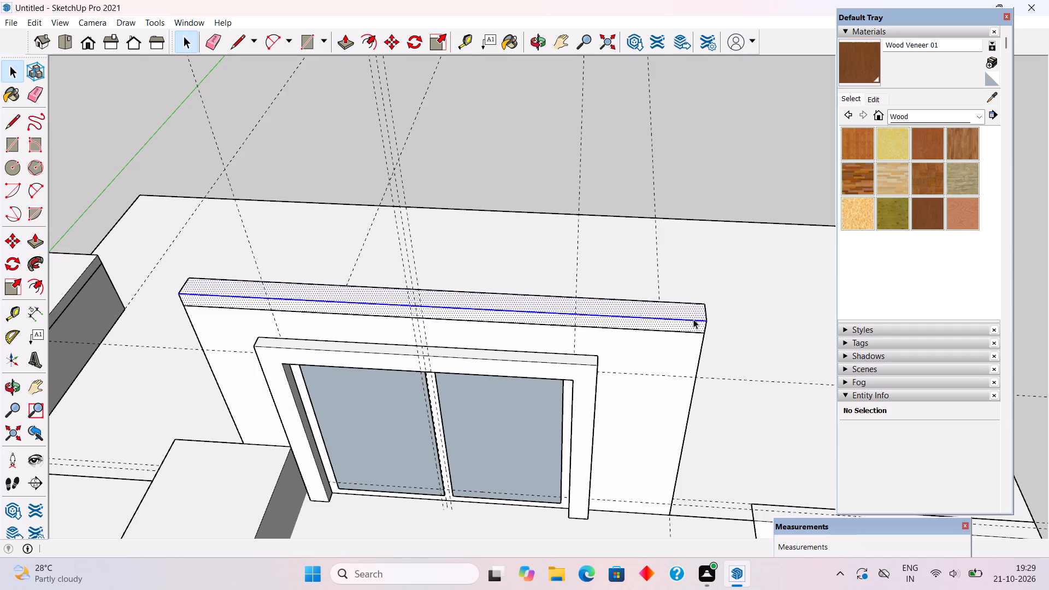
right_click(693, 319)
click(738, 432)
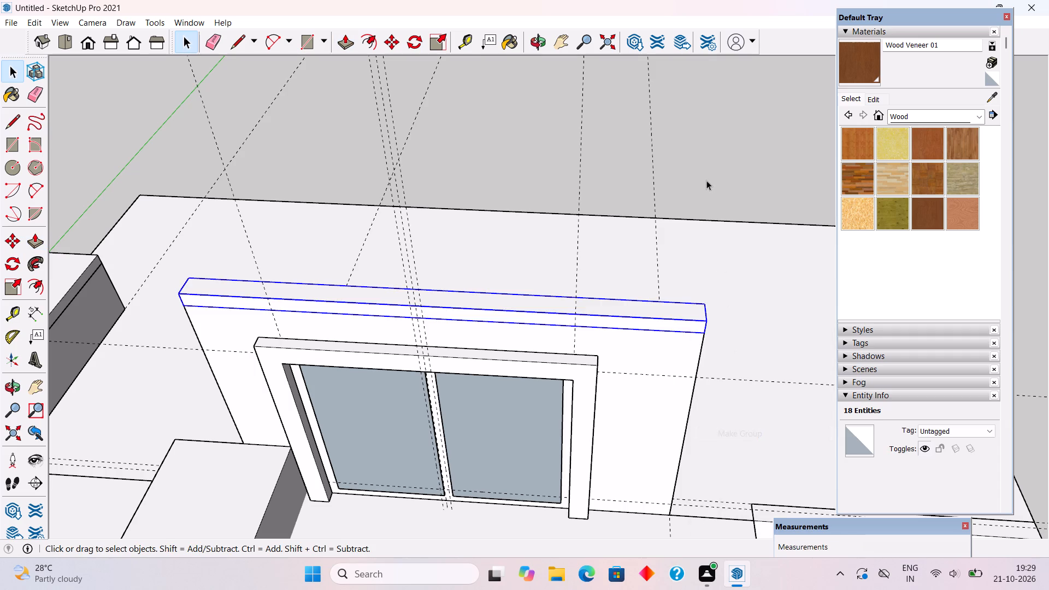
click(706, 180)
Open the cap slab group and pull its front face outward 2".
scroll(689, 479, down, 5)
middle_drag(679, 412, 705, 185)
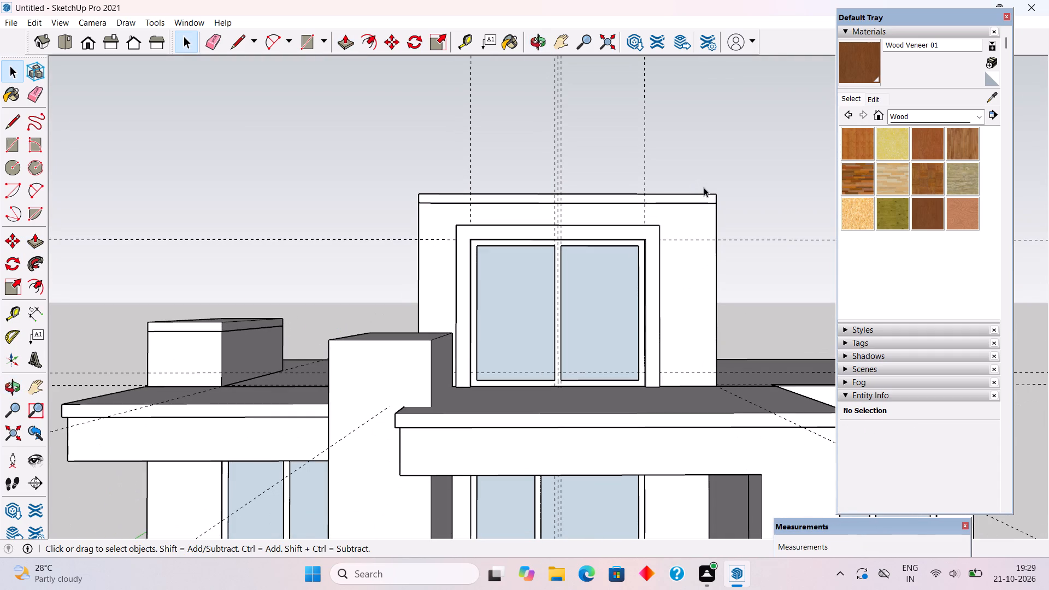
scroll(704, 187, up, 6)
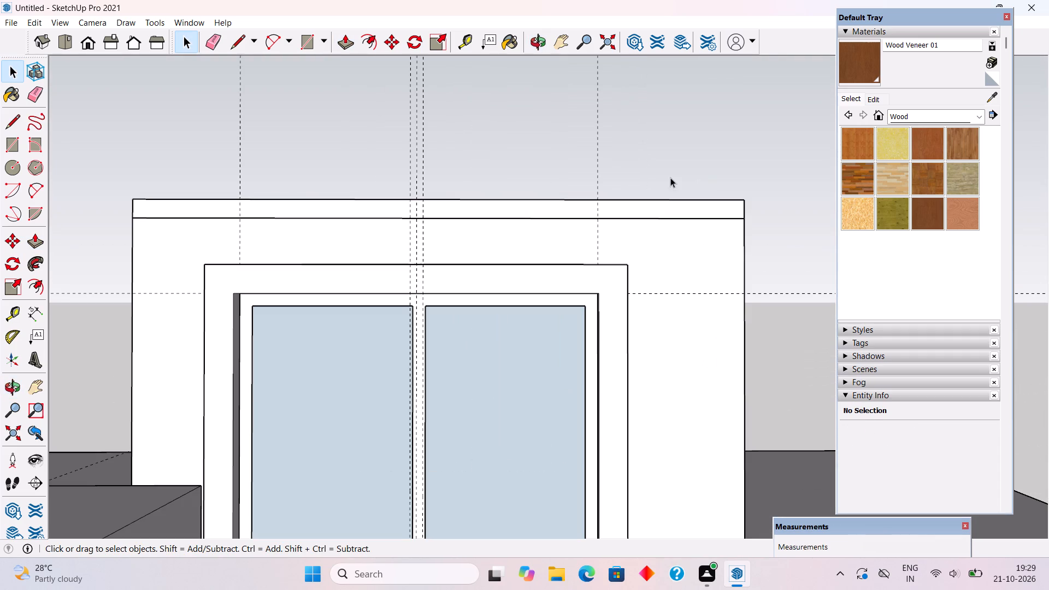
triple_click(680, 206)
key(p)
click(680, 206)
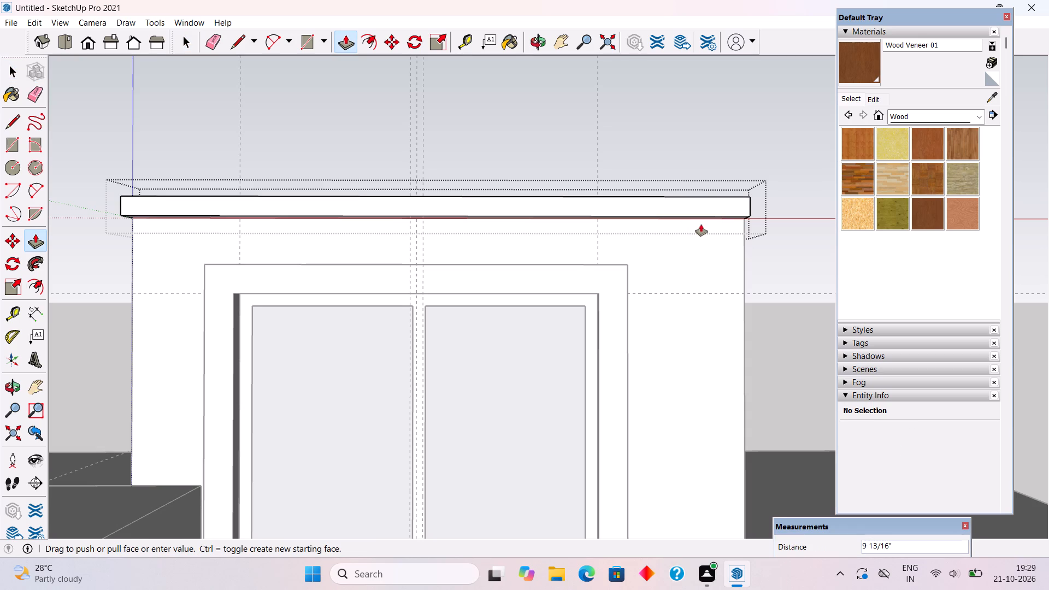
text(2")
key(Return)
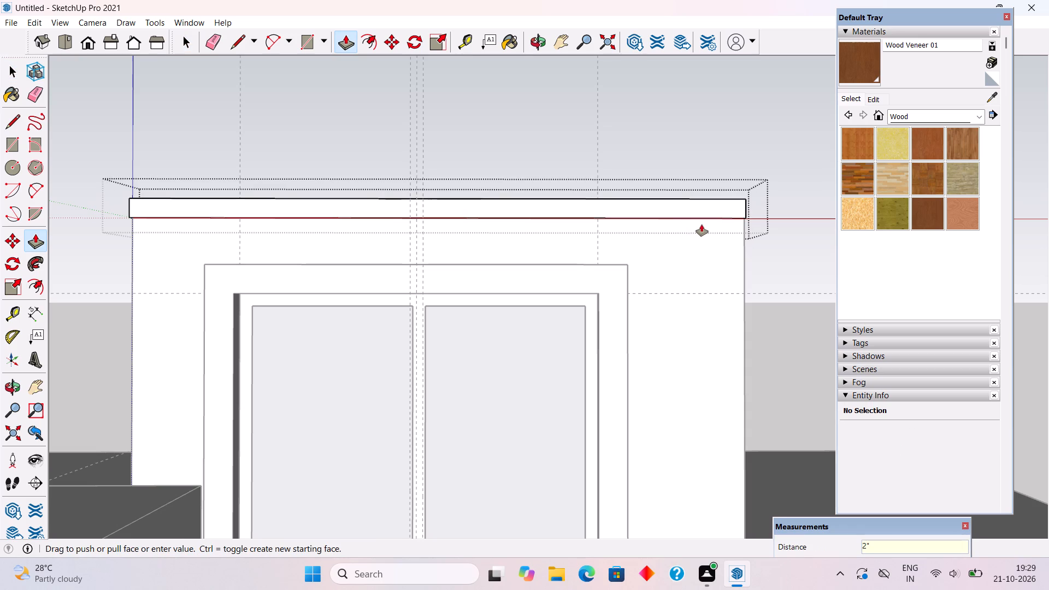
Pull both end faces of the cap slab outward by the same 2" and close the group.
scroll(745, 230, down, 5)
middle_drag(735, 237, 456, 273)
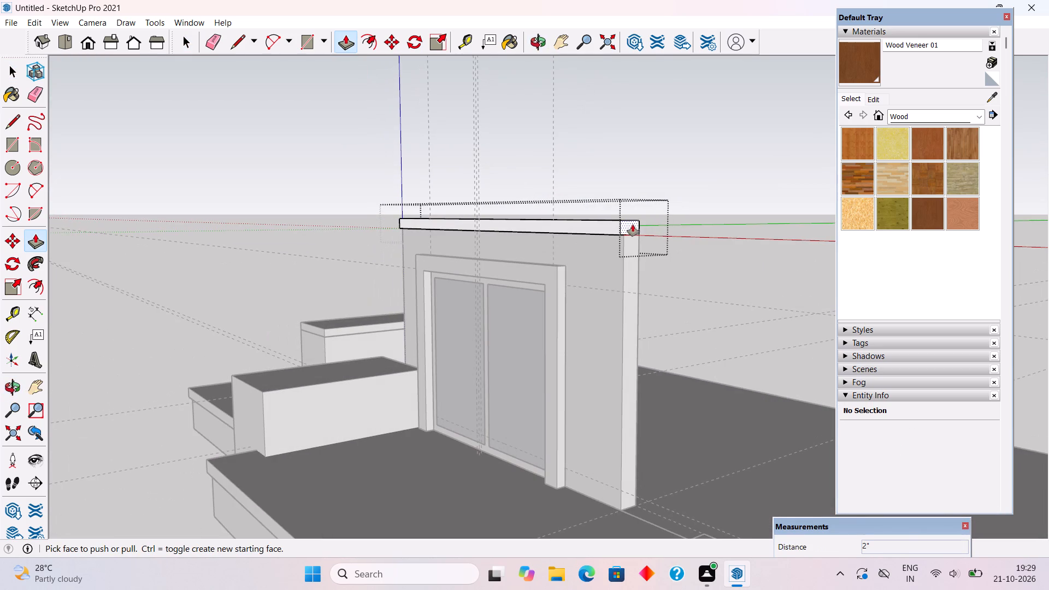
double_click(633, 225)
middle_drag(398, 279, 757, 272)
scroll(488, 239, up, 3)
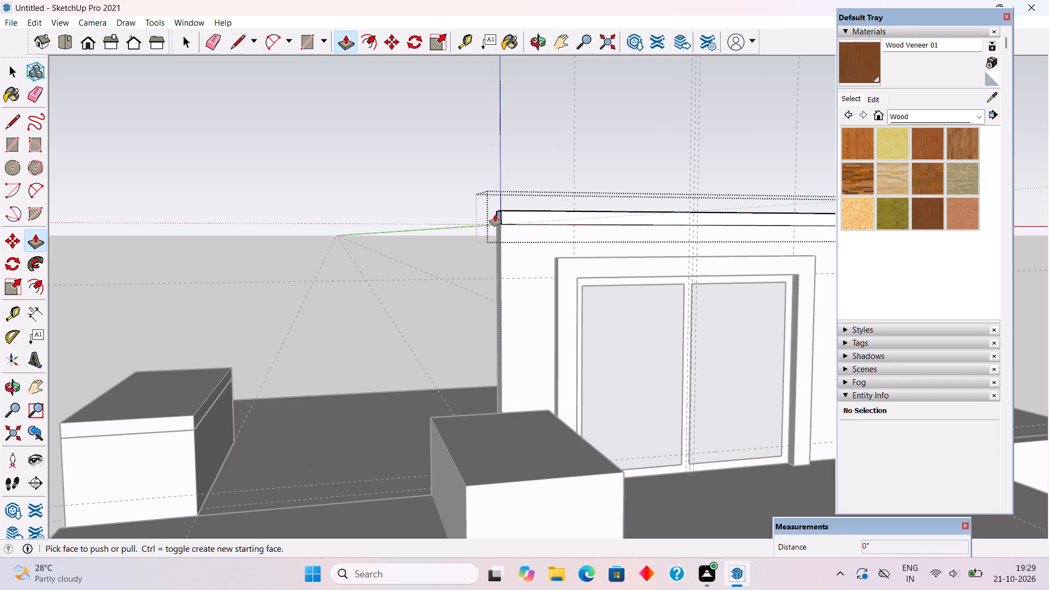
double_click(498, 213)
key(space)
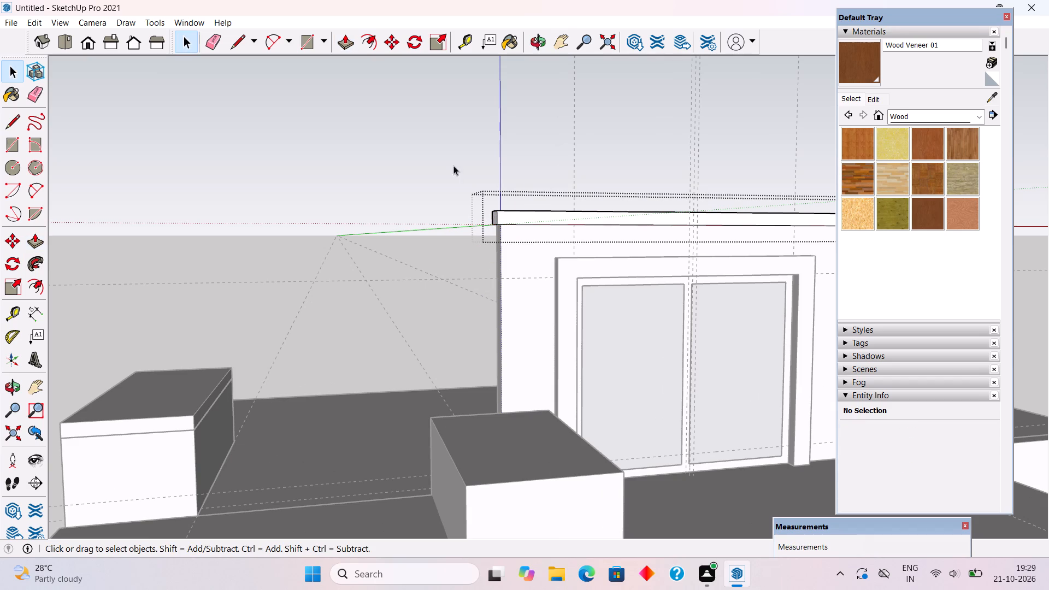
click(439, 134)
Place roof guides 9" inward from the guide at the front wall's right-hand end and 10' behind the wall's back face.
scroll(460, 193, down, 5)
scroll(498, 263, down, 8)
middle_drag(608, 278, 452, 275)
middle_drag(471, 282, 520, 291)
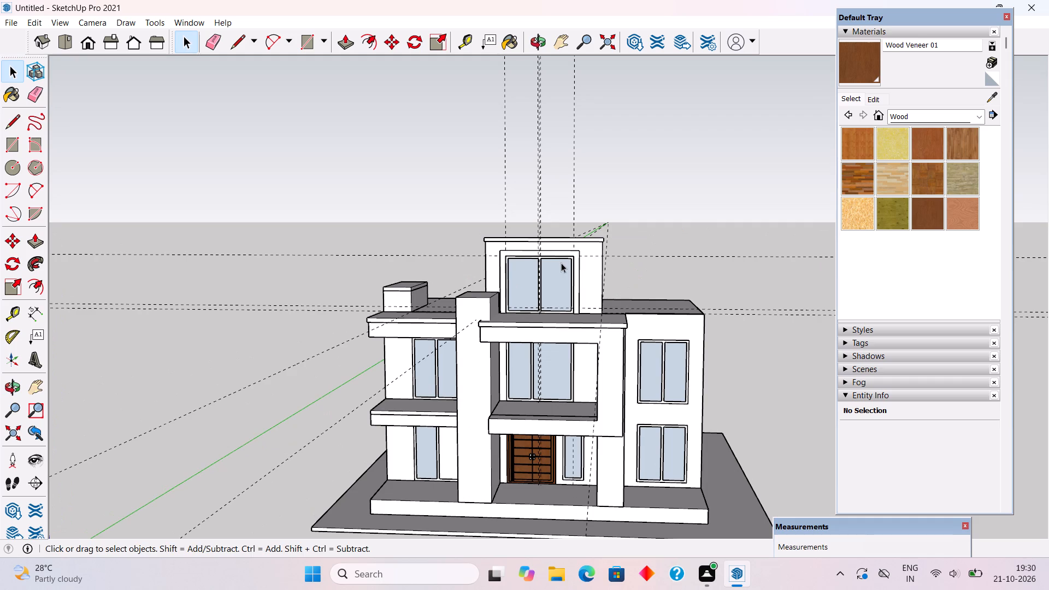
scroll(579, 261, up, 2)
middle_drag(599, 253, 121, 454)
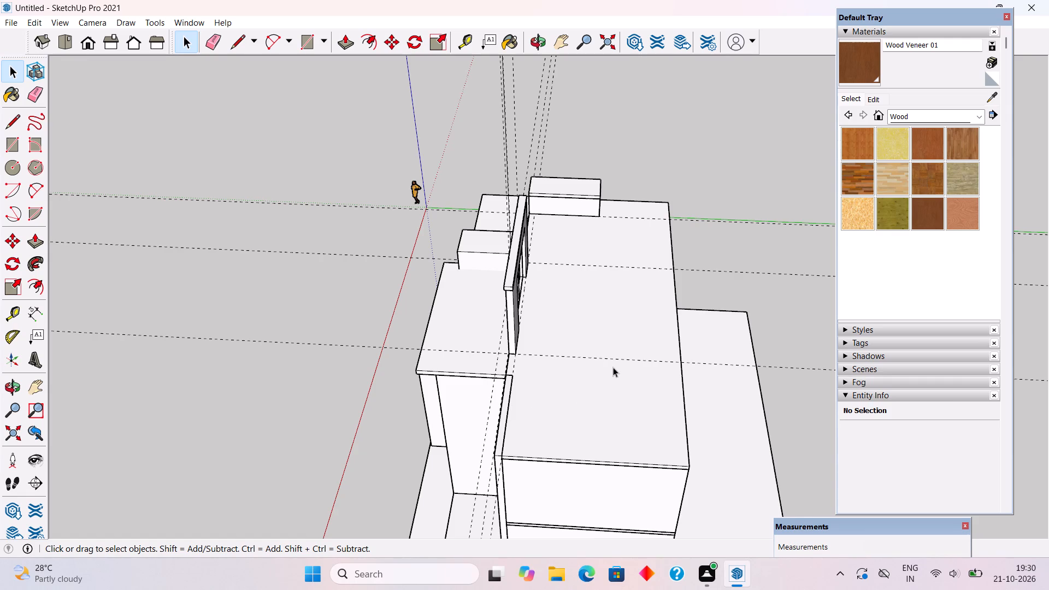
middle_drag(579, 332, 504, 362)
scroll(504, 363, up, 6)
key(t)
click(504, 362)
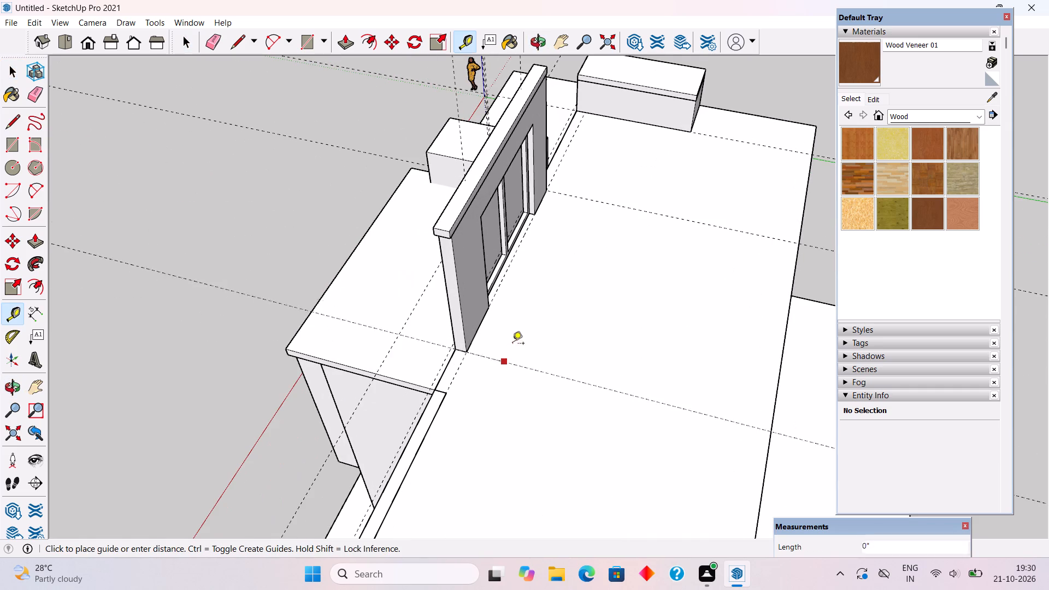
text(9")
key(Return)
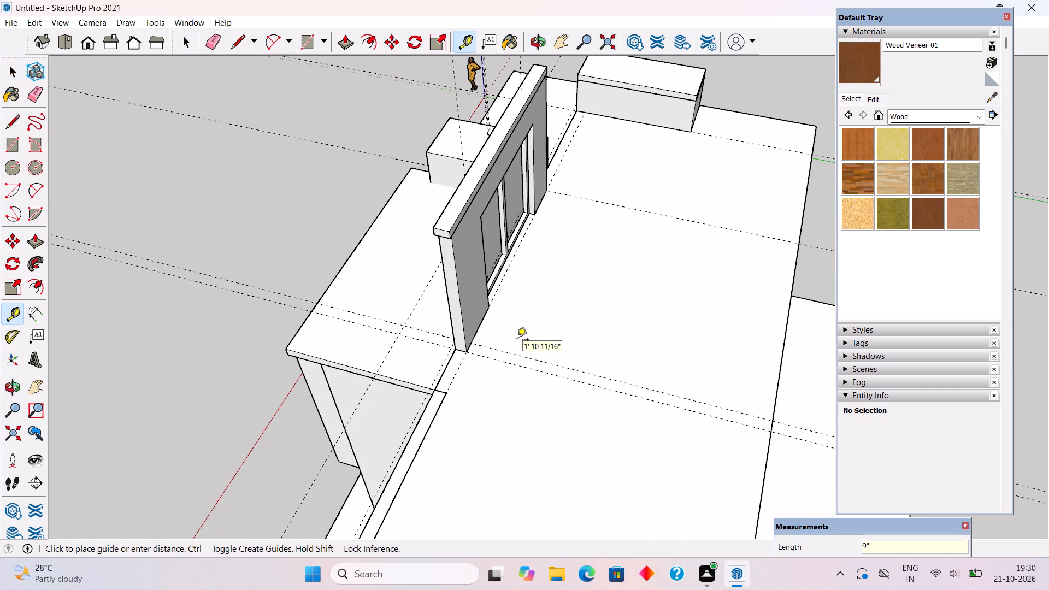
click(475, 330)
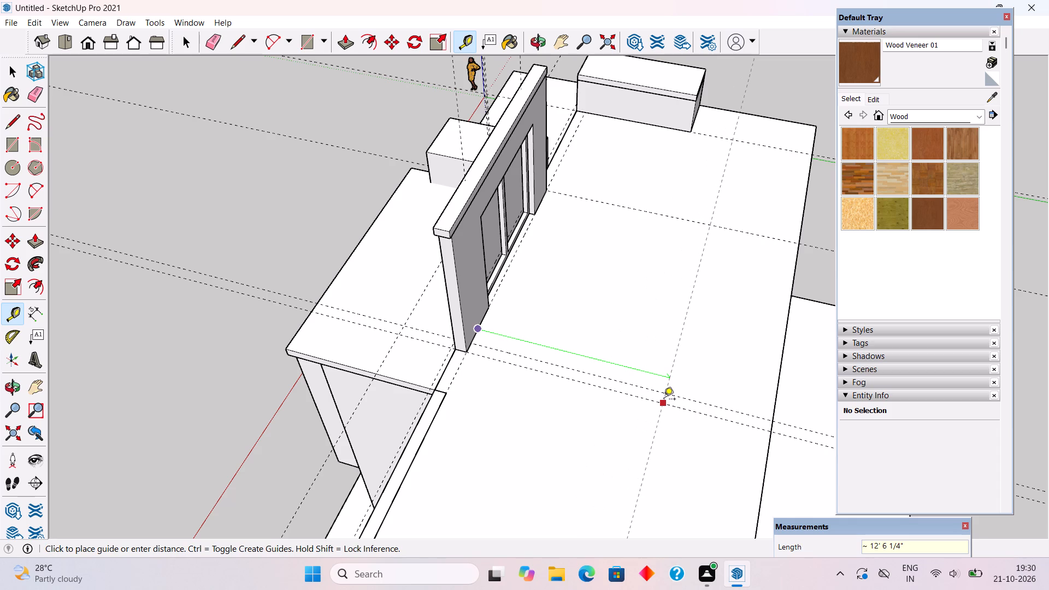
text(10')
key(Return)
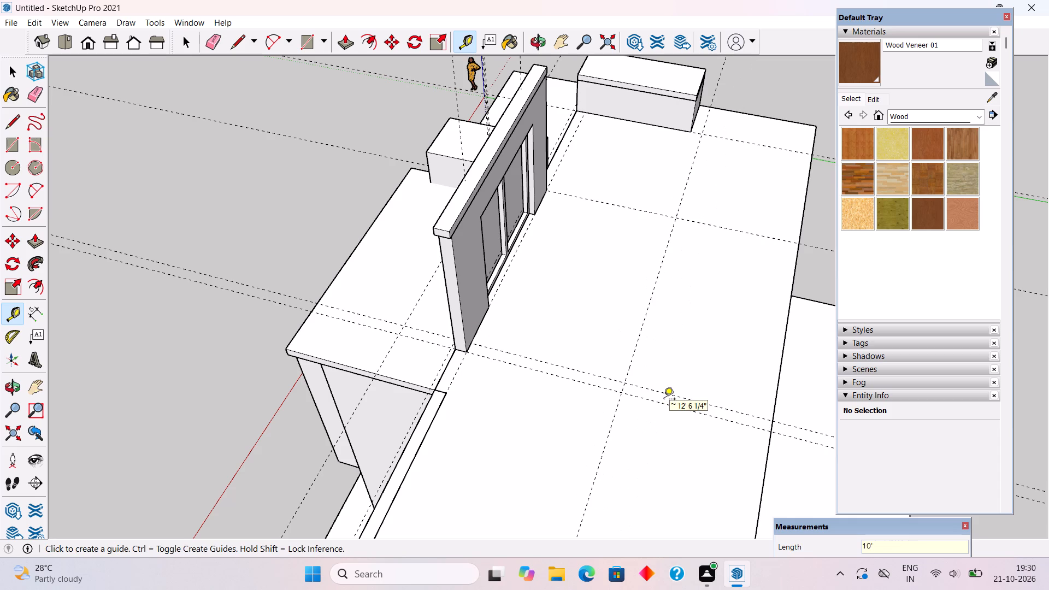
Draw a 9" by 10' rectangle between the guides behind the wall's right-hand end and raise it to the cap slab's underside.
key(r)
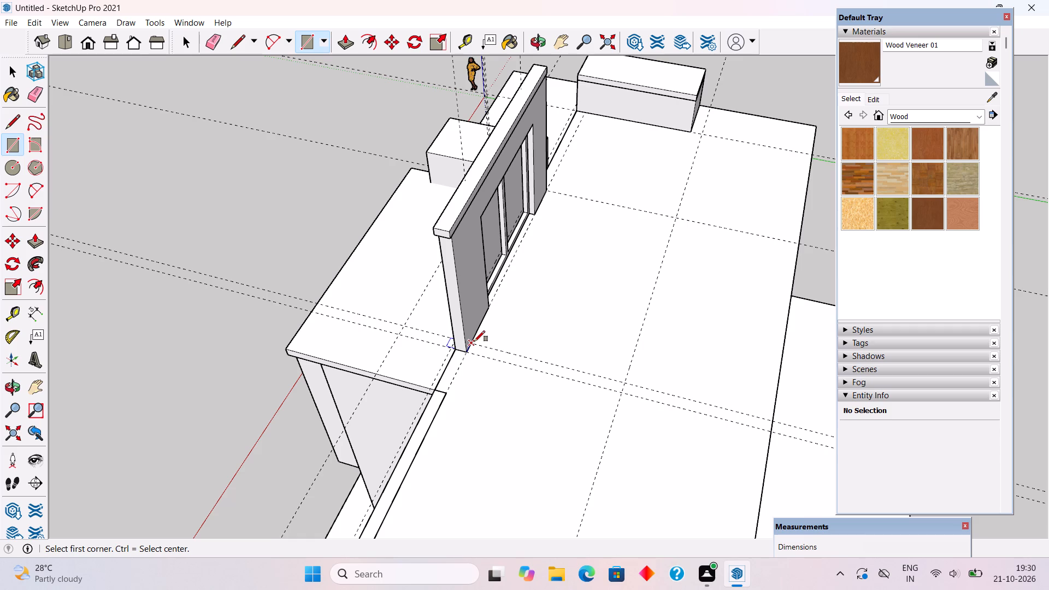
click(474, 341)
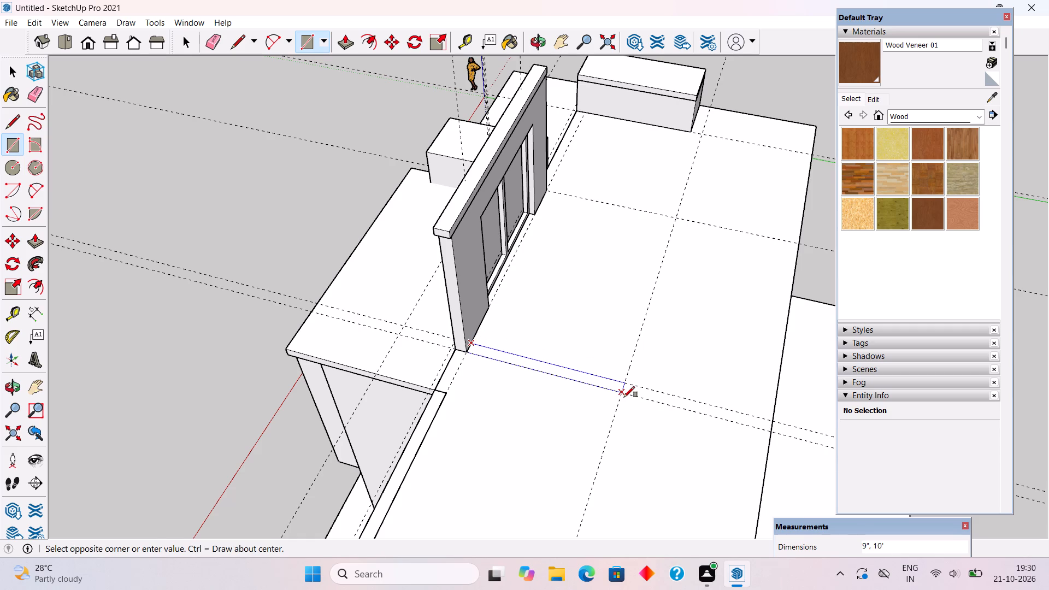
click(624, 397)
key(p)
click(587, 374)
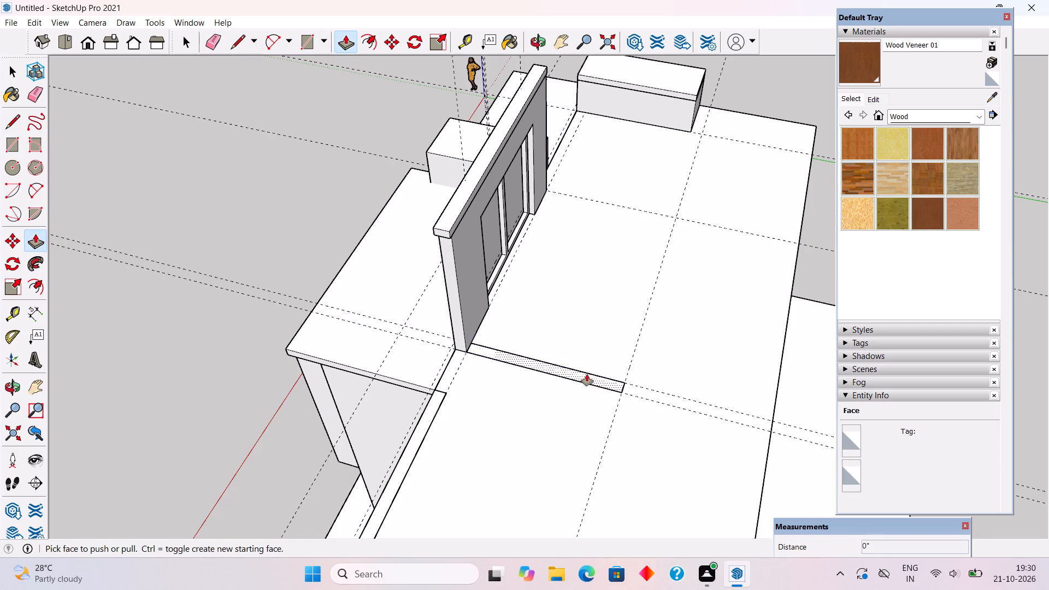
click(447, 239)
Place guides 9" inward from the guide at the front wall's left-hand end and 9" forward of the 10' rear guide.
scroll(629, 341, down, 8)
middle_drag(684, 334, 329, 377)
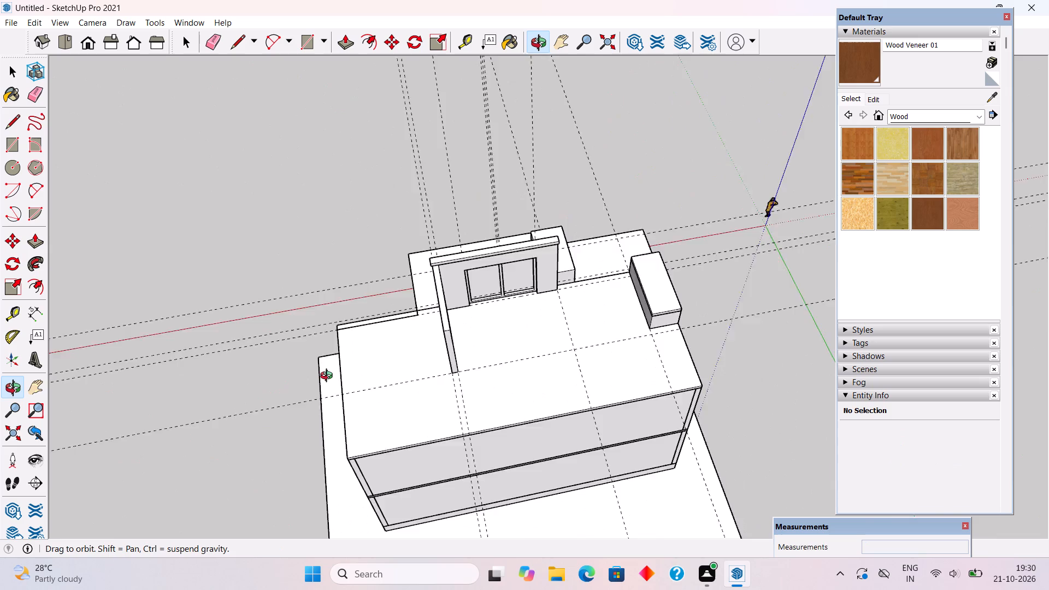
middle_drag(329, 377, 303, 379)
scroll(541, 327, up, 1)
key(t)
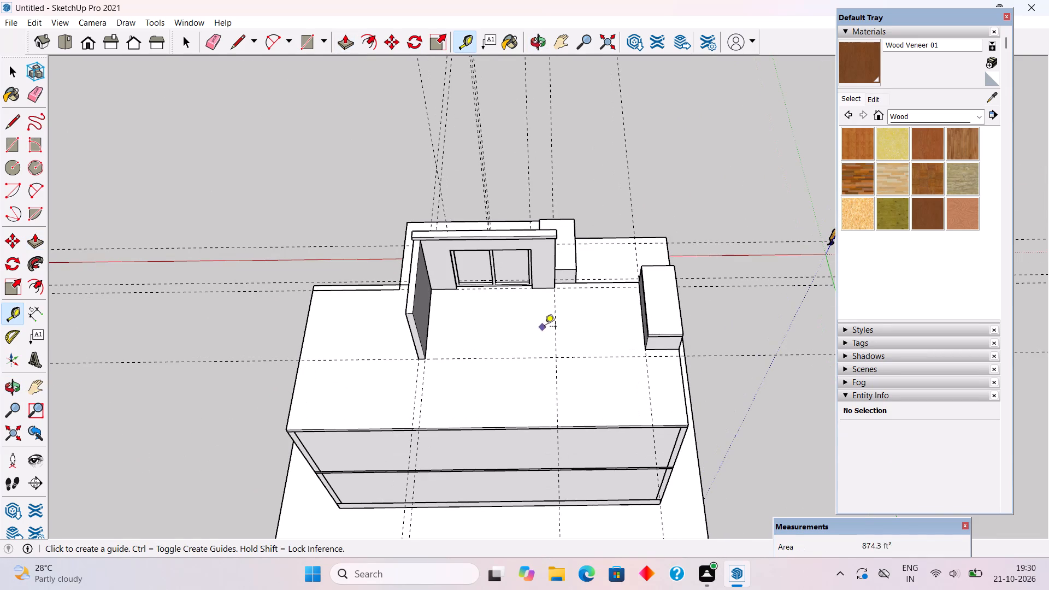
click(556, 332)
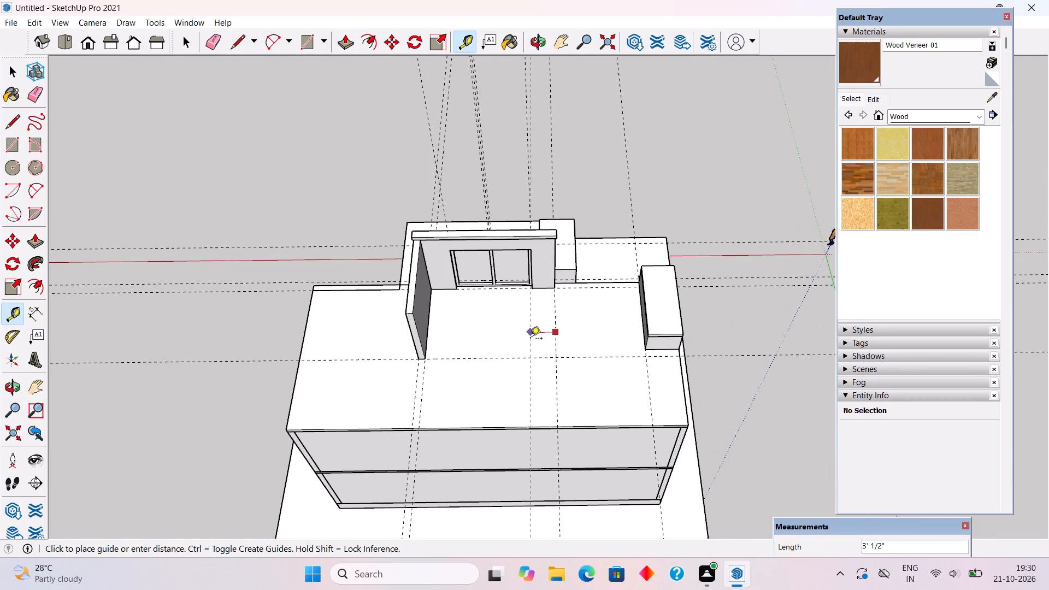
key(9)
key(shift+quotedbl)
key(shift+quotedbl)
key(Return)
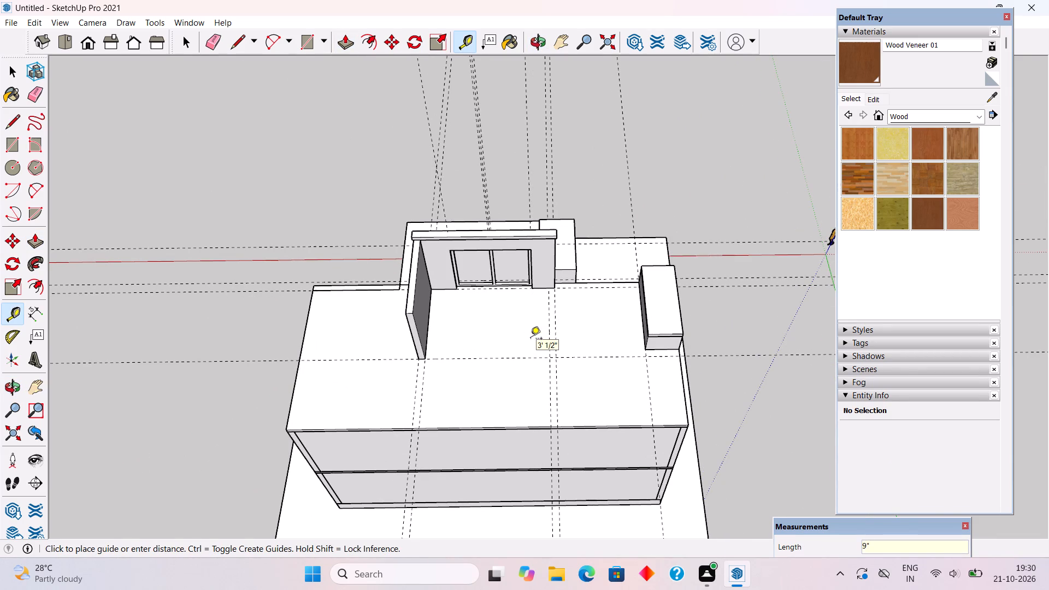
click(524, 355)
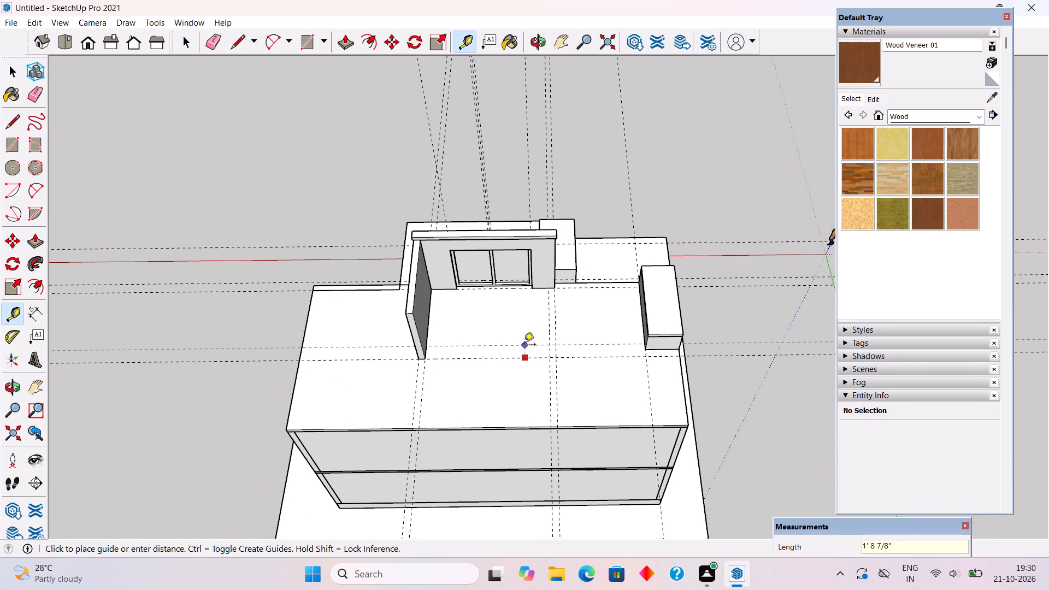
key(9)
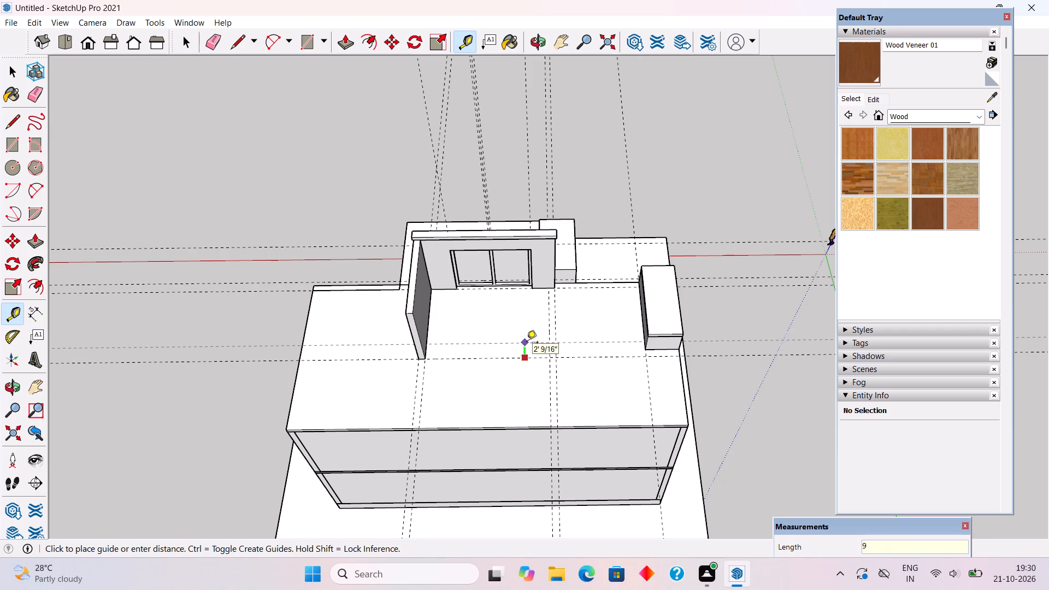
key(shift+quotedbl)
key(Return)
Draw a 9" by 10' rectangle behind the front wall's left-hand end and raise it to the first side wall's height.
key(space)
key(r)
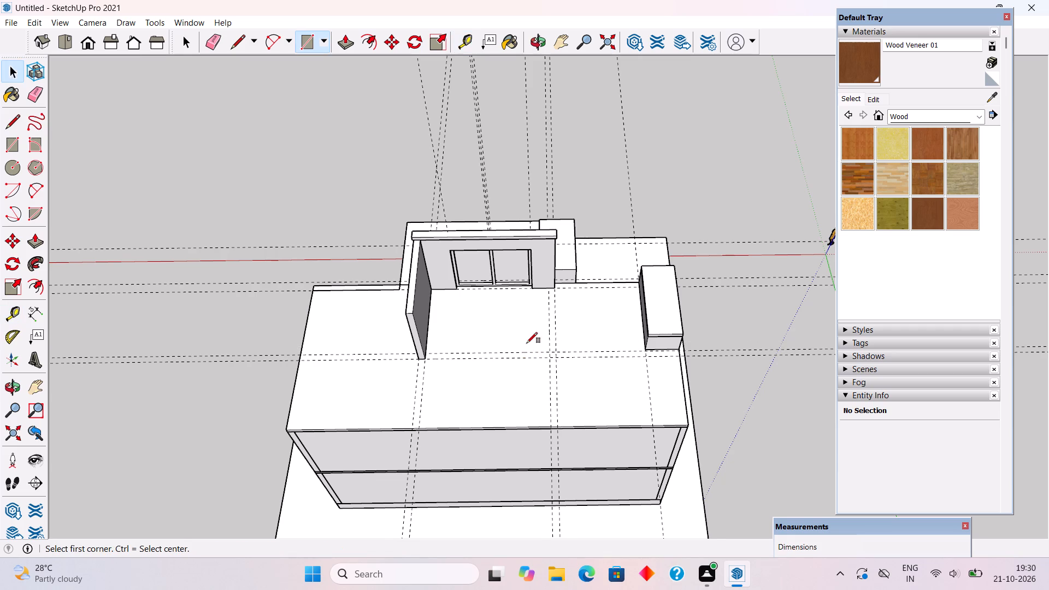
scroll(565, 250, up, 6)
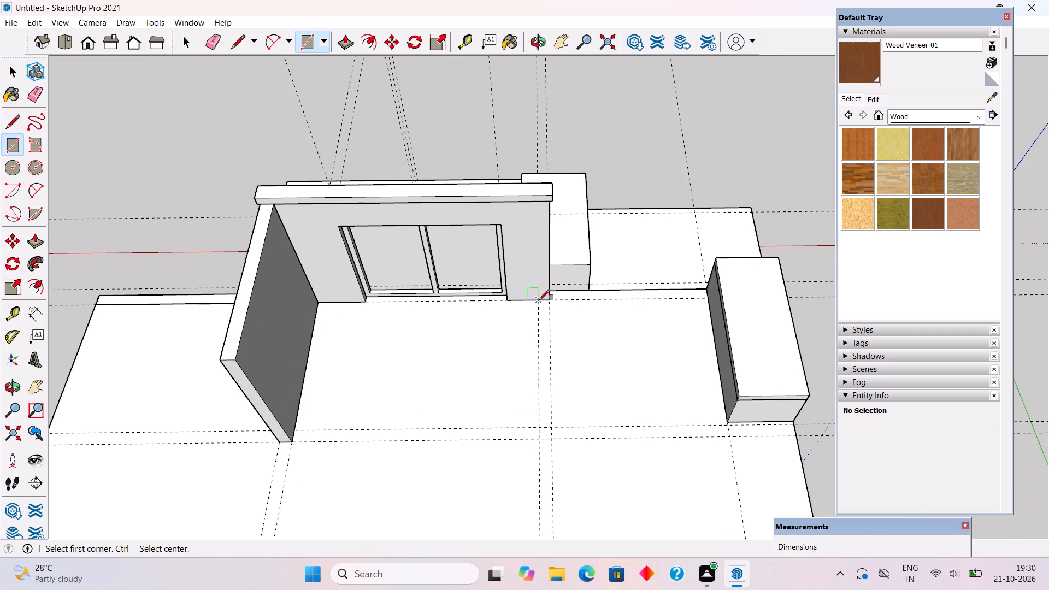
click(539, 300)
click(552, 442)
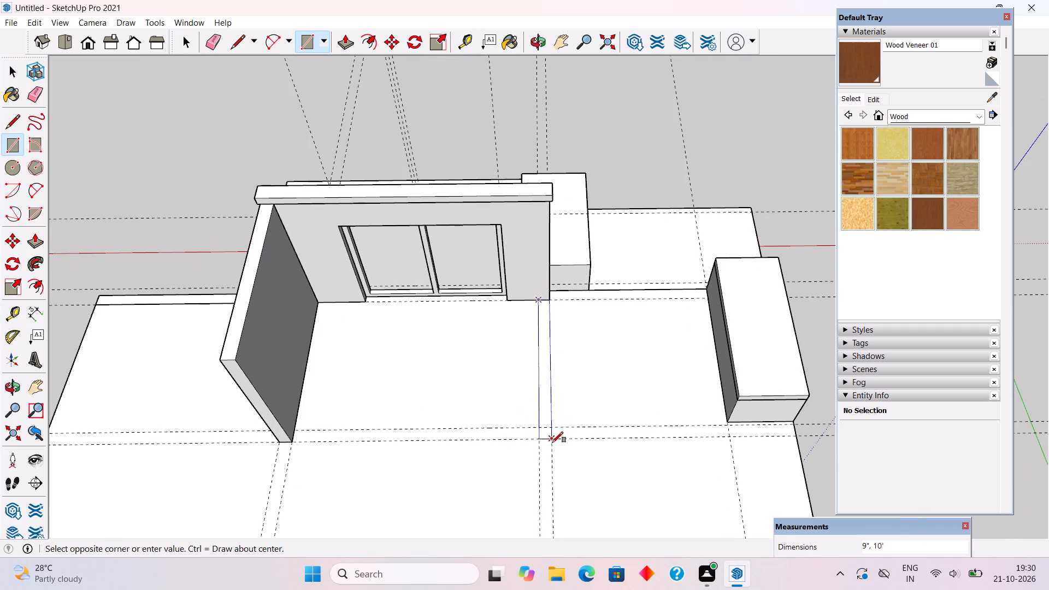
key(p)
click(549, 436)
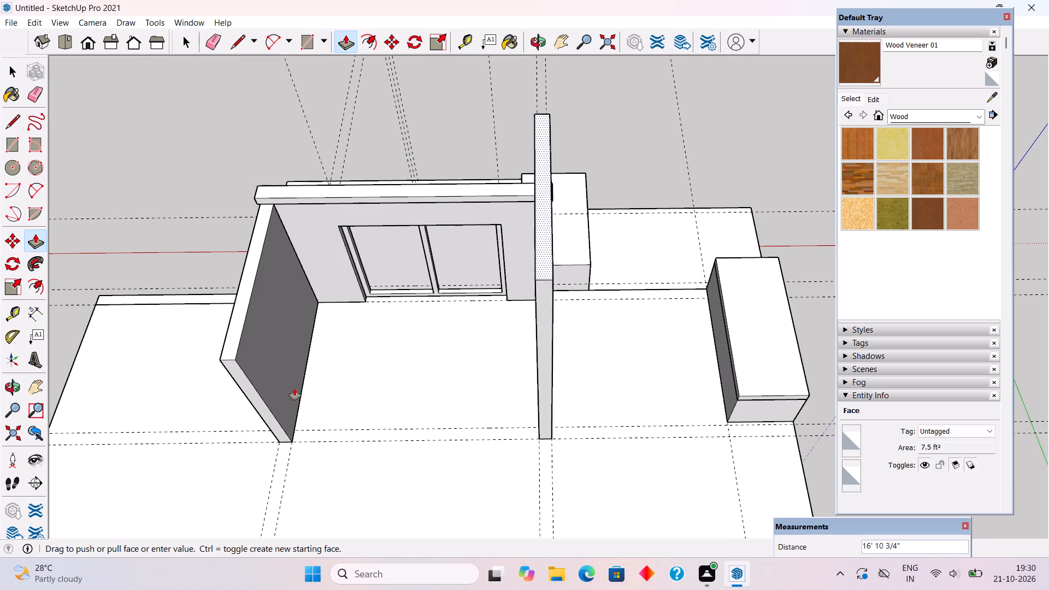
click(225, 355)
key(space)
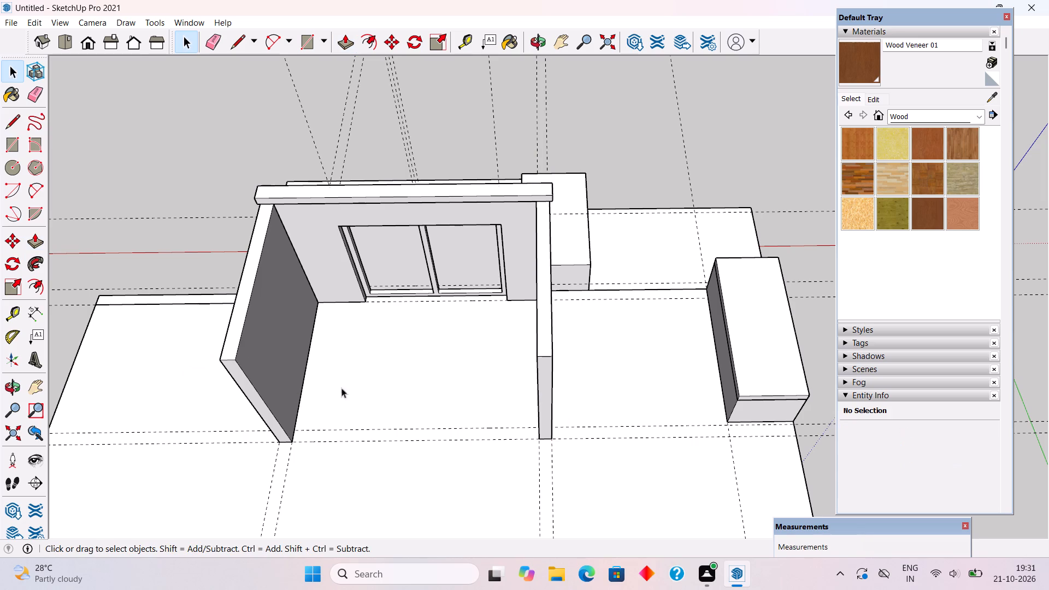
Group all the geometry of the rooftop room's side wall nearest the raised roof blocks.
triple_click(537, 343)
right_click(537, 343)
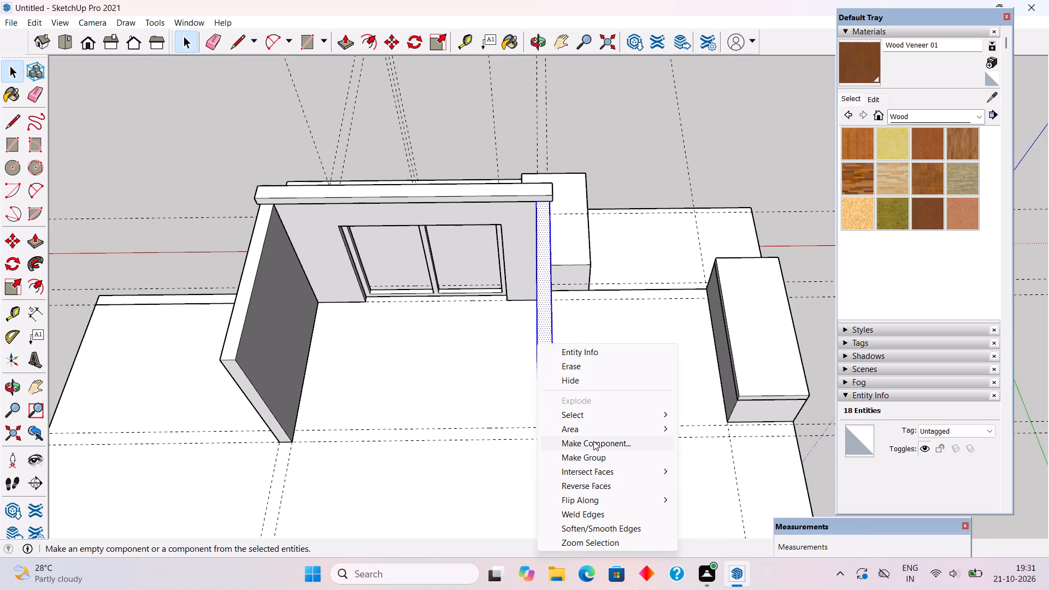
click(596, 461)
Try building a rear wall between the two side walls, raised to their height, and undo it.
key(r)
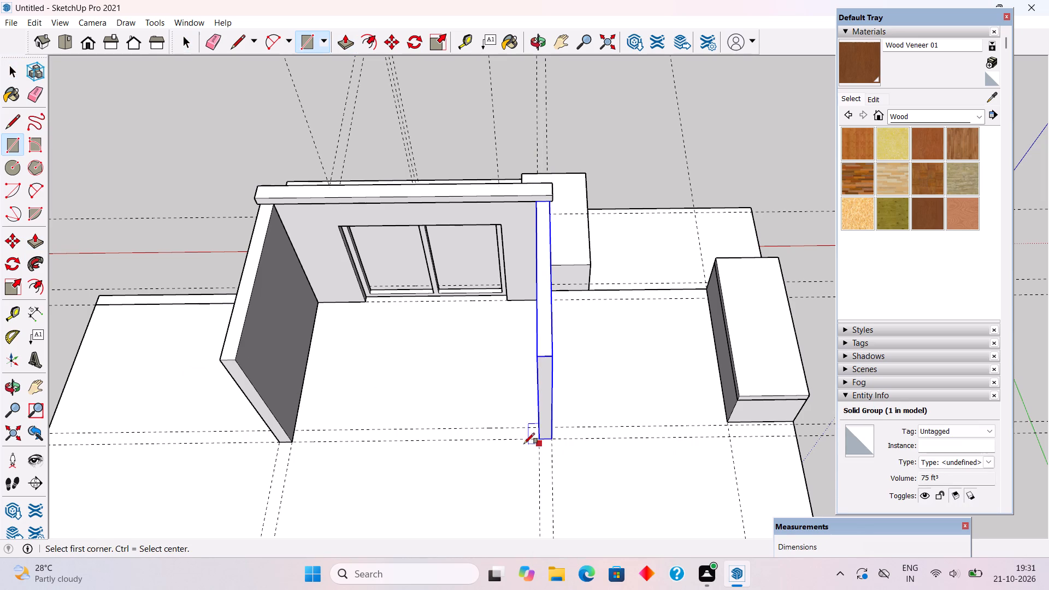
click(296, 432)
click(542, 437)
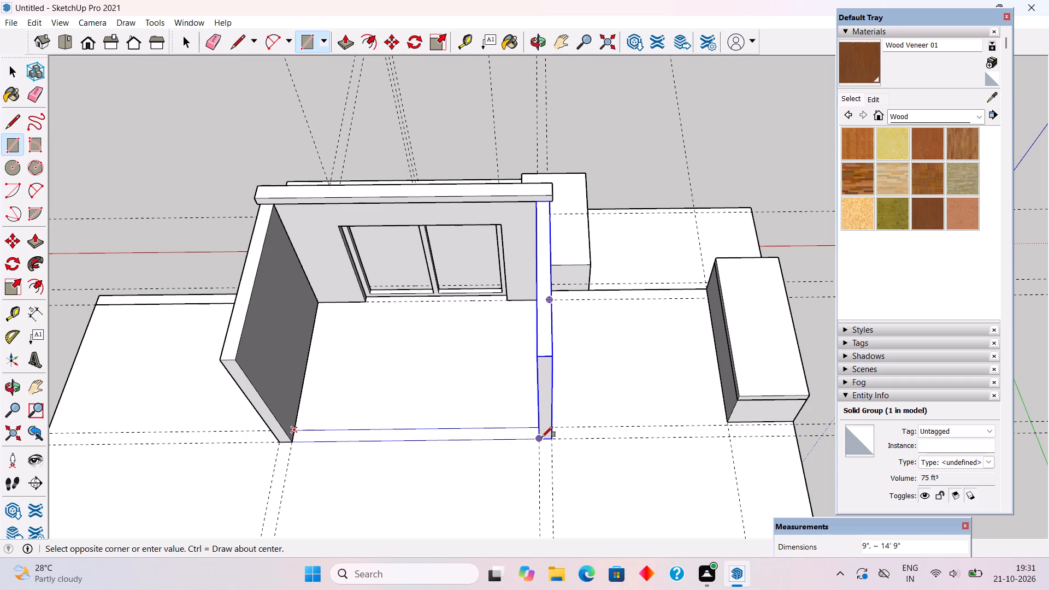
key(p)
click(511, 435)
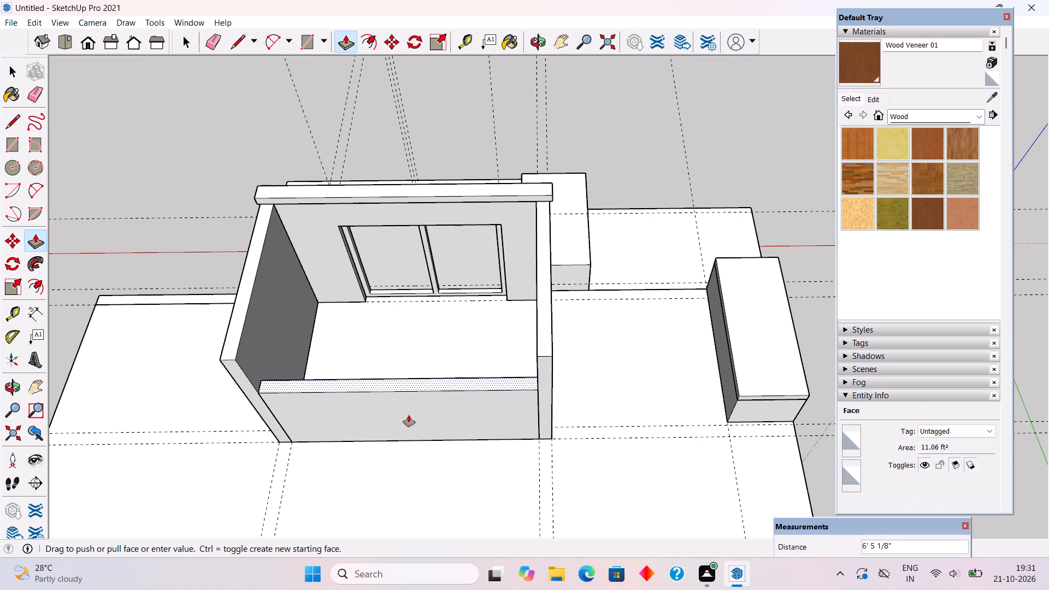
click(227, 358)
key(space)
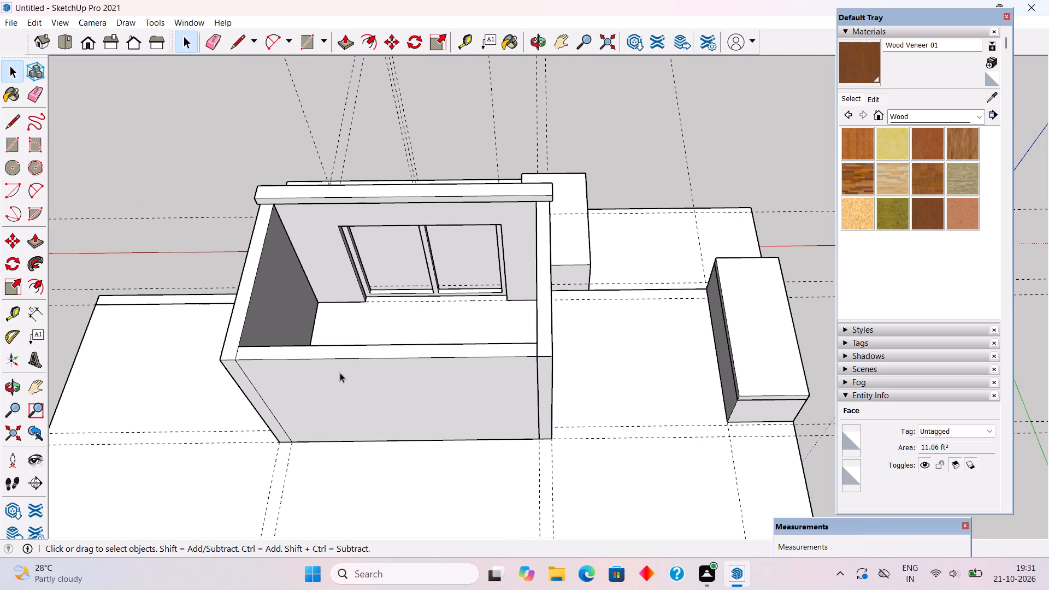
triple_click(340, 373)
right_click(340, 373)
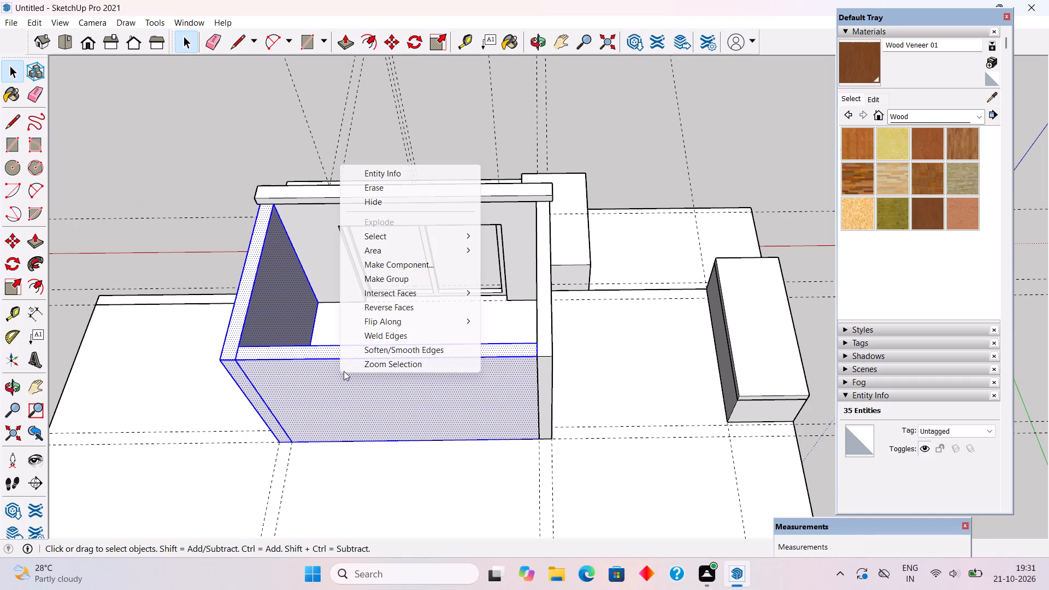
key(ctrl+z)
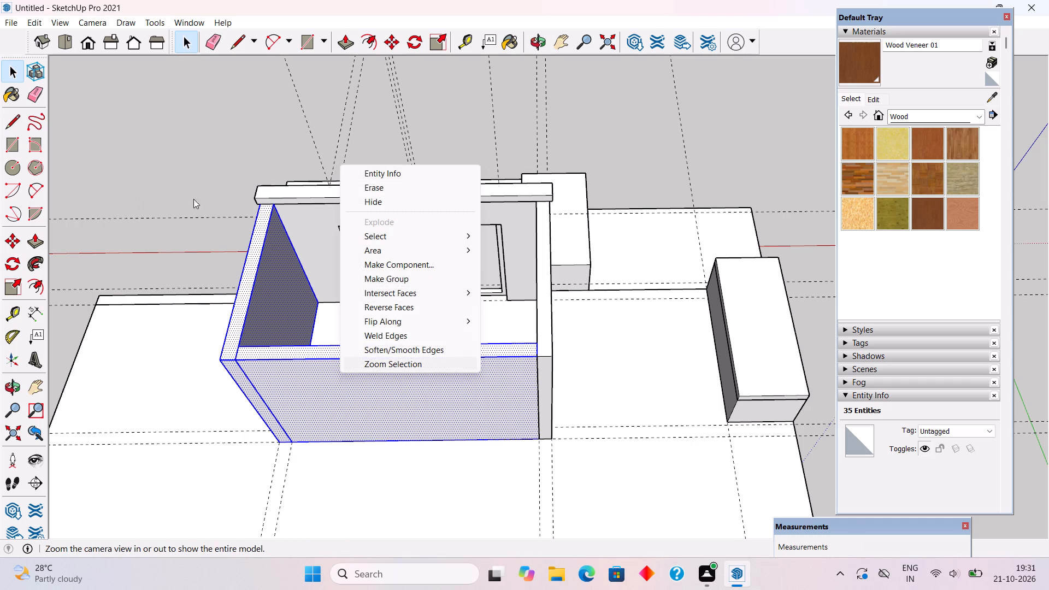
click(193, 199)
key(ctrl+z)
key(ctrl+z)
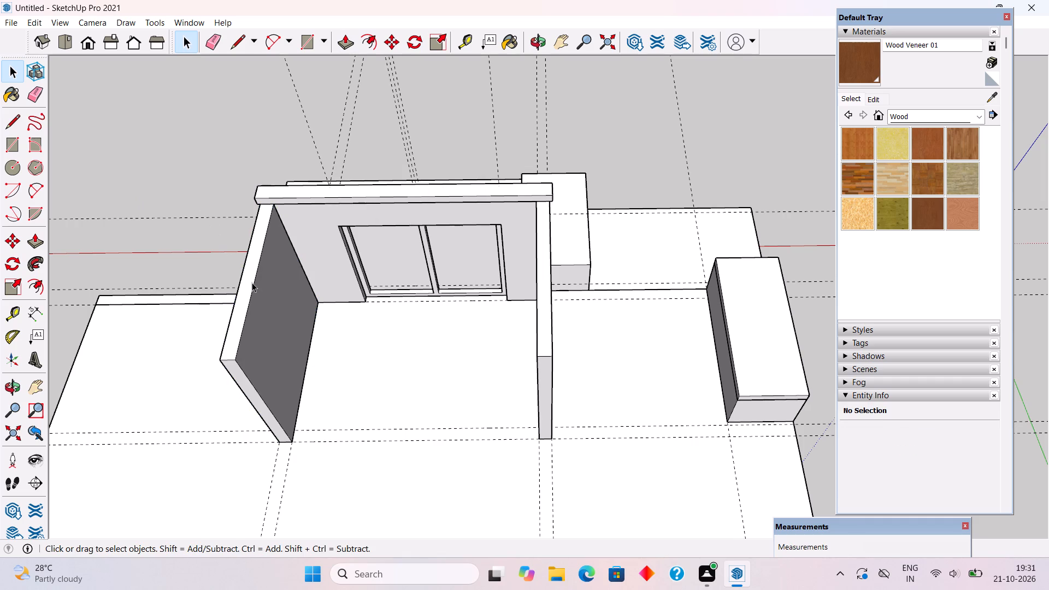
Group all the geometry of the opposite side wall, farthest from the raised roof blocks.
triple_click(252, 282)
right_click(252, 282)
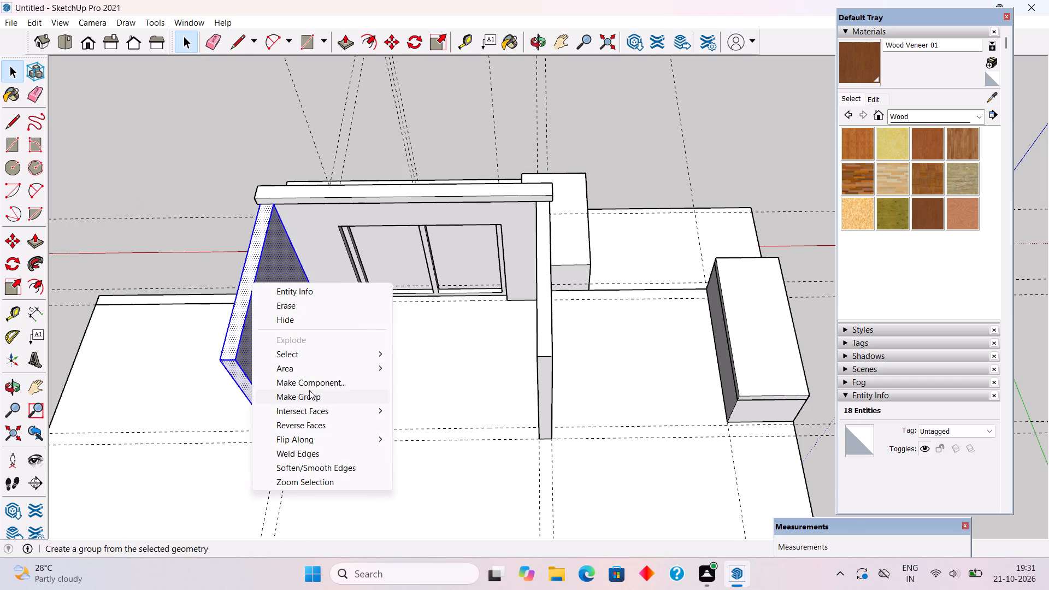
click(309, 390)
Draw a 9" by 14' 9" rectangle between the side walls' rear ends and raise it to the side walls' height.
key(r)
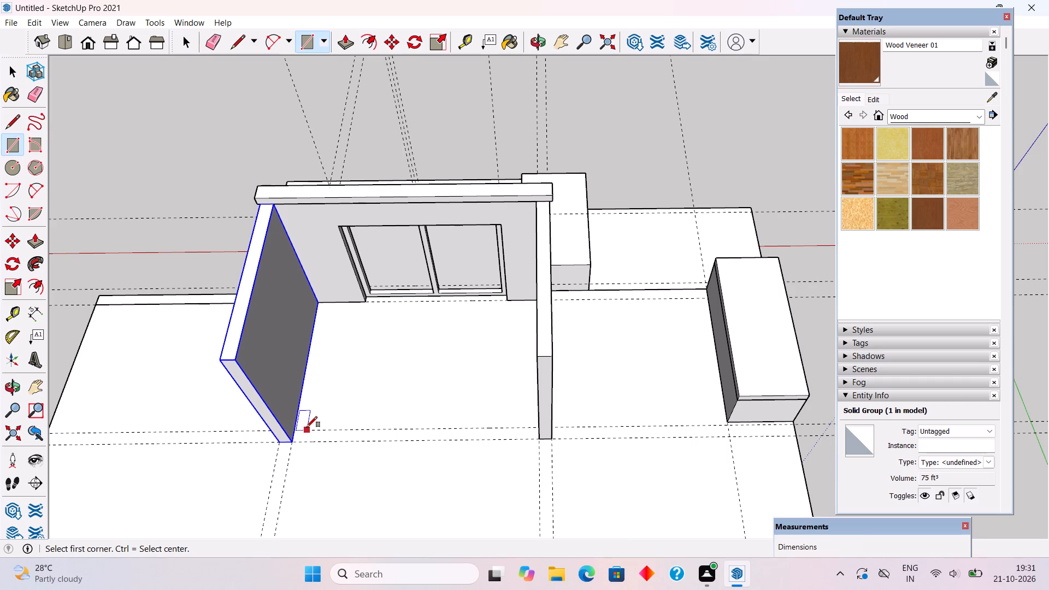
click(295, 429)
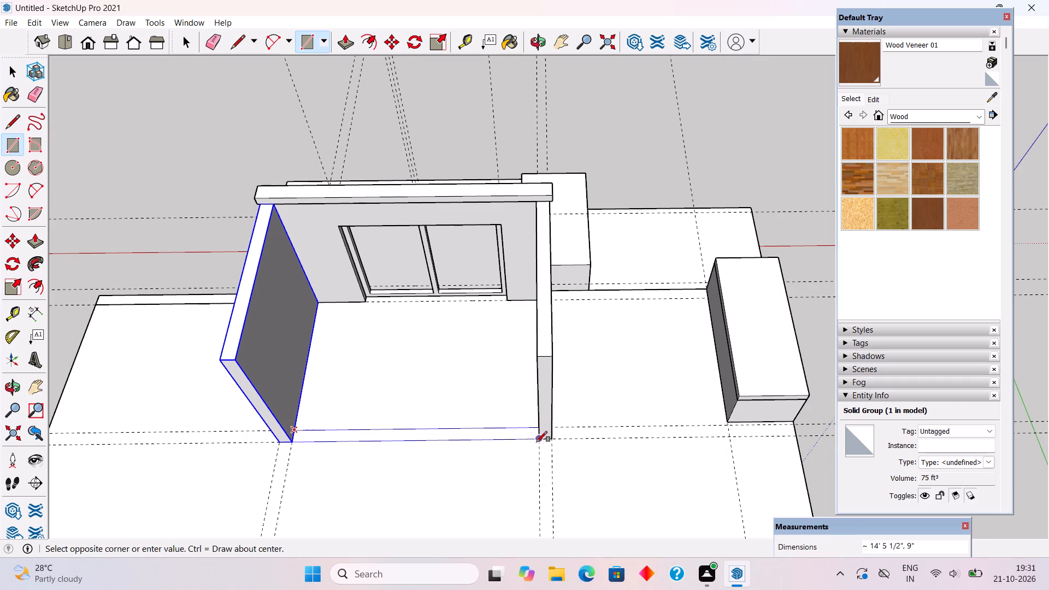
click(537, 442)
key(p)
click(527, 436)
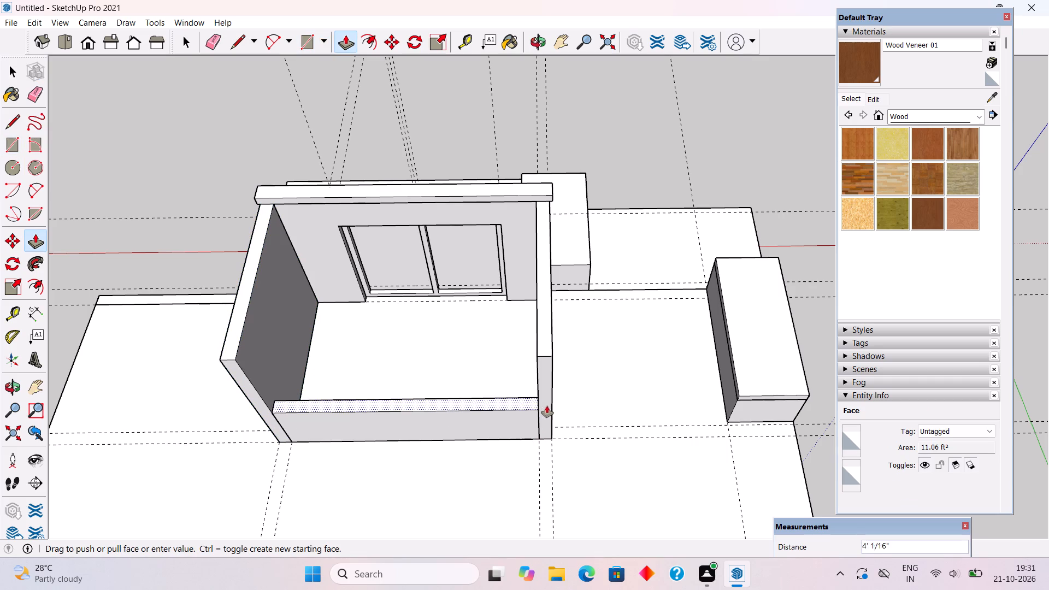
click(555, 358)
key(space)
Group all the geometry of the new rear wall.
triple_click(488, 369)
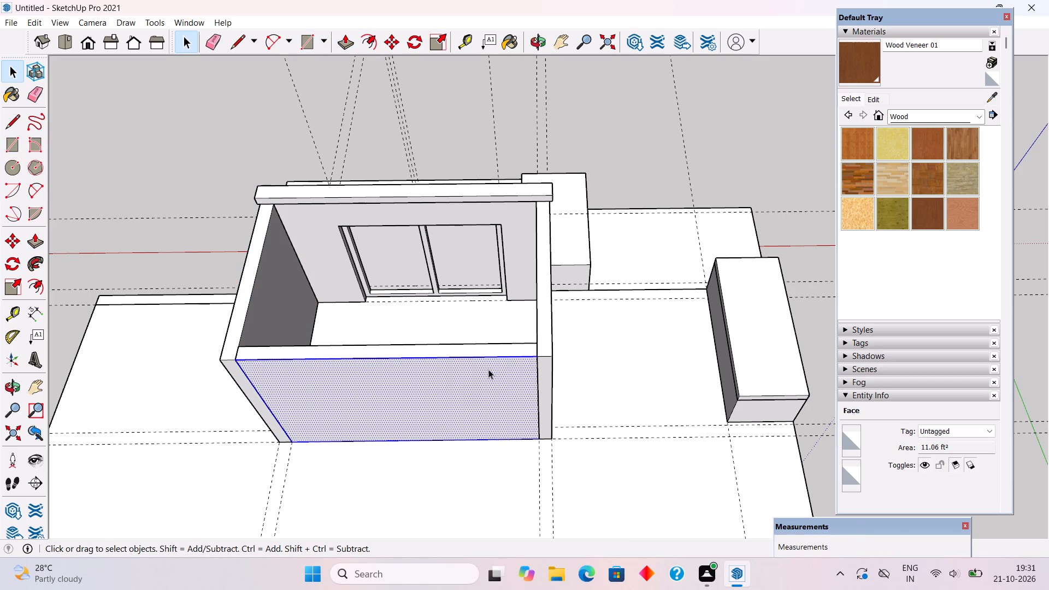
right_click(488, 369)
click(531, 280)
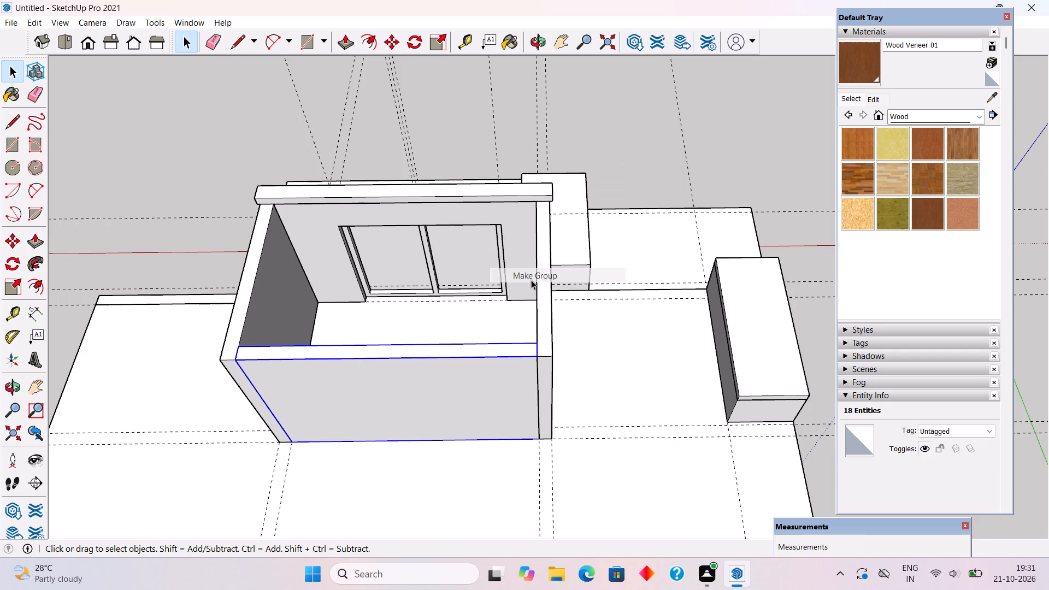
Extend the cap slab's back face 10' over the side walls to roof the room as far as the rear wall.
middle_drag(290, 337, 610, 329)
scroll(562, 278, down, 4)
scroll(628, 388, down, 3)
middle_drag(637, 392, 634, 382)
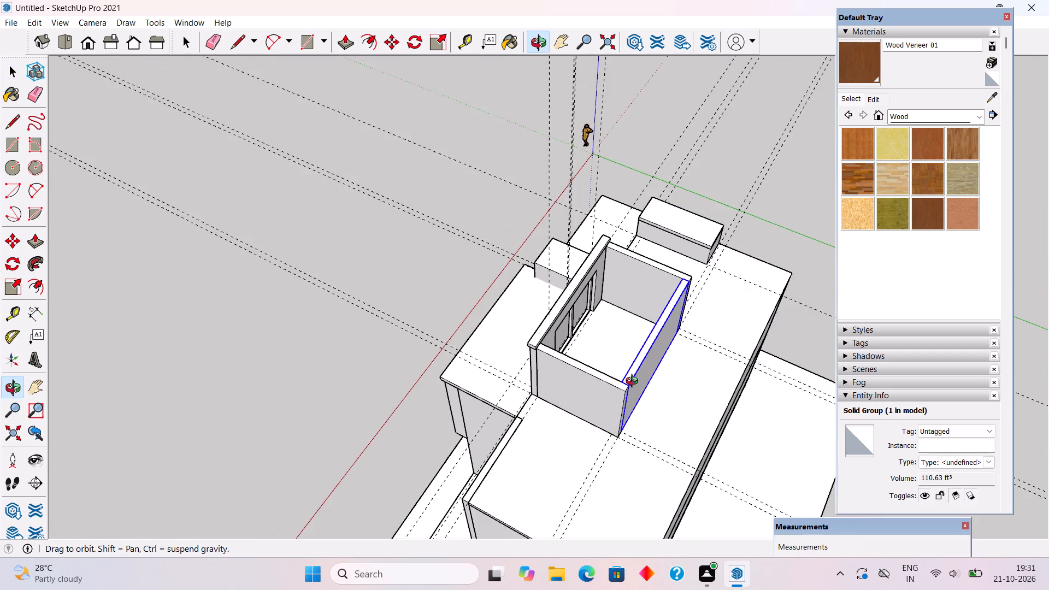
middle_drag(634, 382, 608, 349)
scroll(620, 356, up, 6)
middle_drag(623, 355, 585, 291)
scroll(512, 157, up, 4)
triple_click(509, 140)
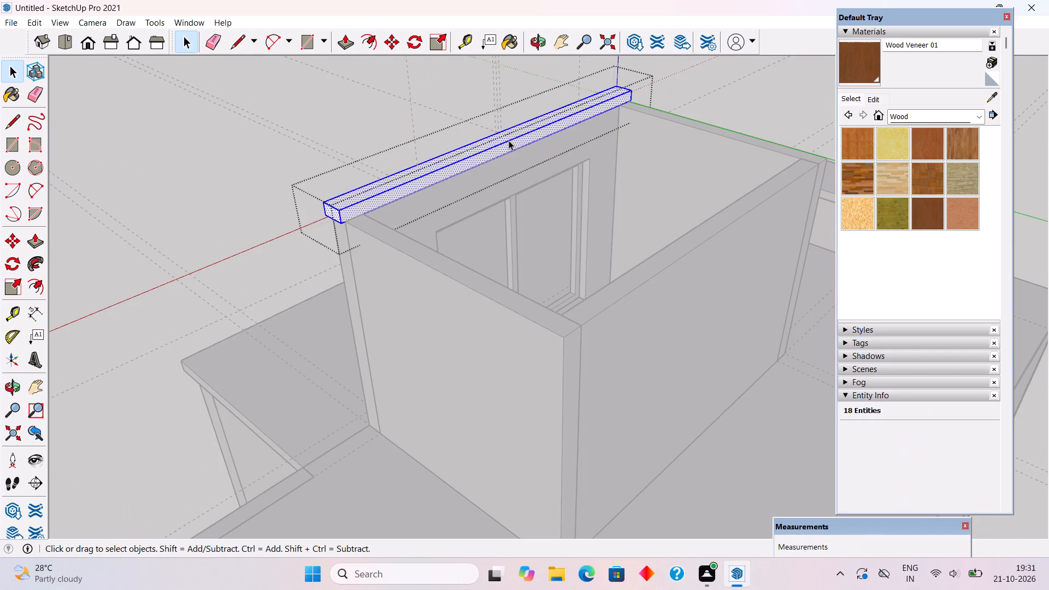
key(p)
click(514, 143)
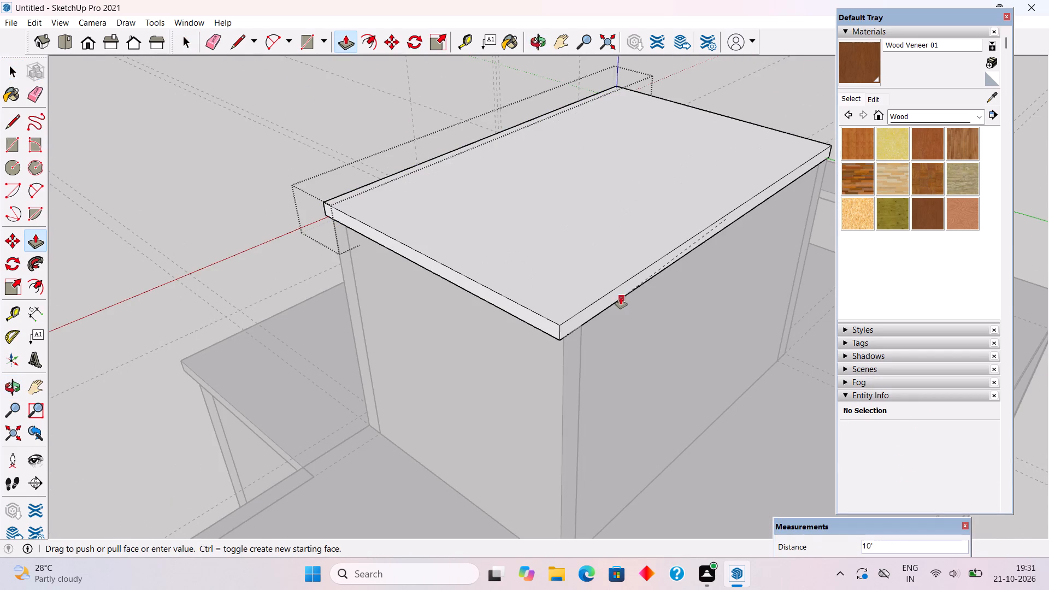
click(617, 302)
key(space)
click(458, 91)
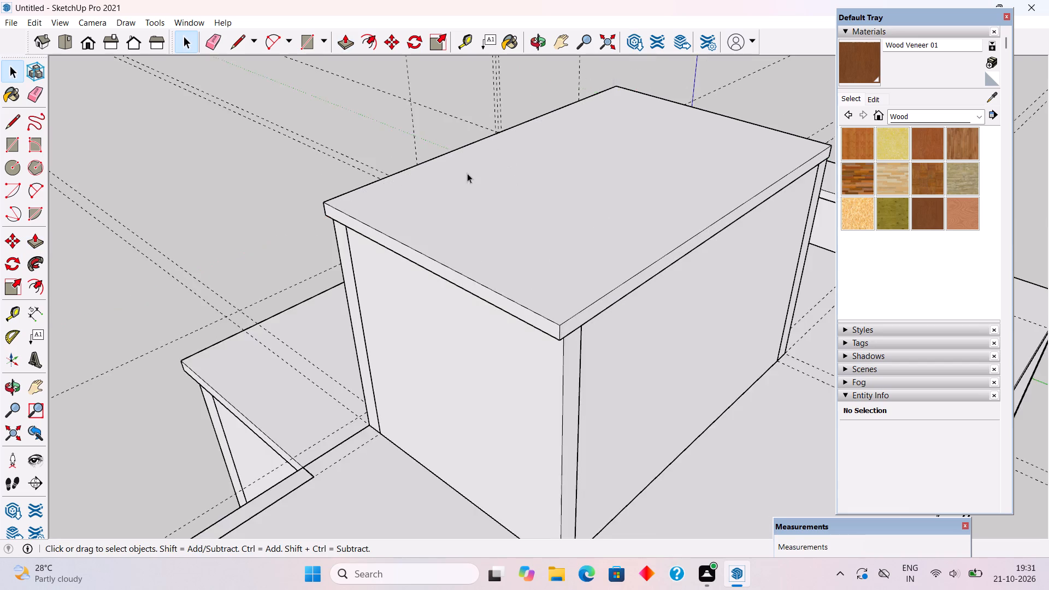
Examine the whole house with its roofed rooftop room from the rear, the sides and the front.
scroll(469, 232, down, 9)
middle_drag(661, 307, 185, 347)
middle_drag(674, 348, 668, 347)
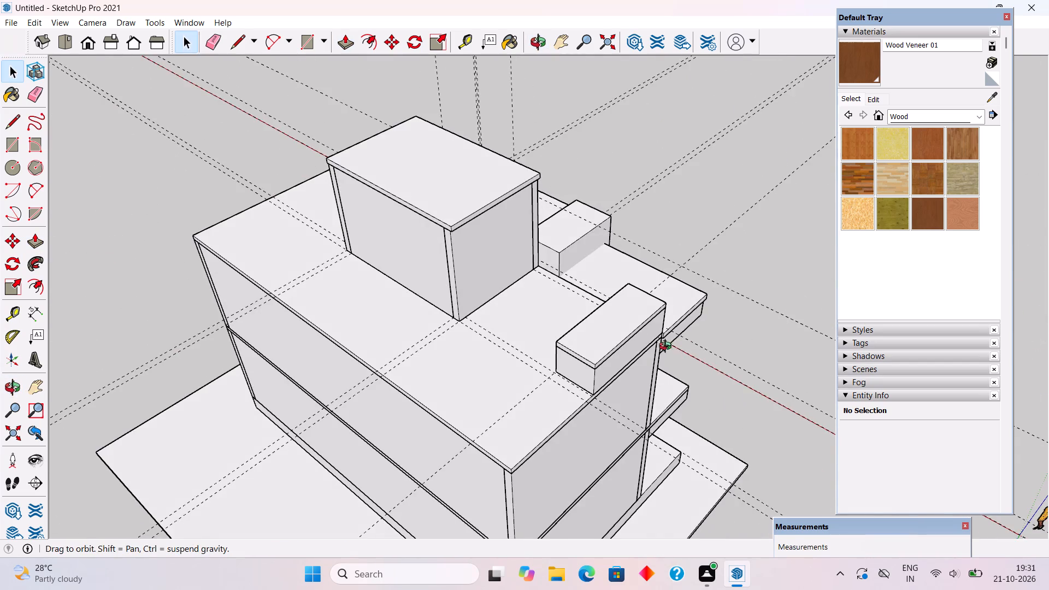
middle_drag(668, 347, 258, 329)
middle_drag(616, 283, 254, 230)
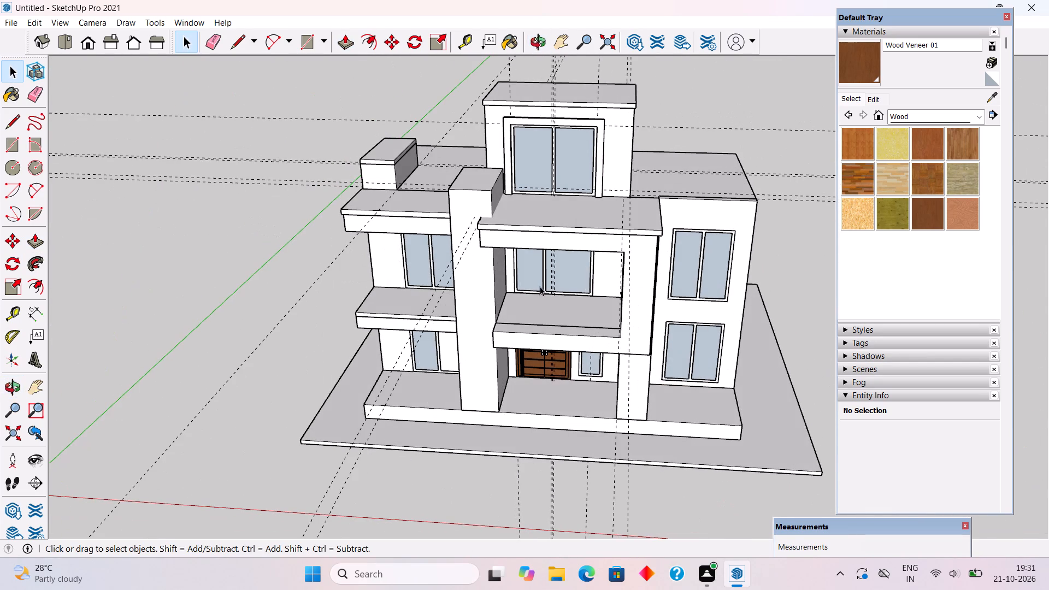
middle_drag(560, 266, 556, 121)
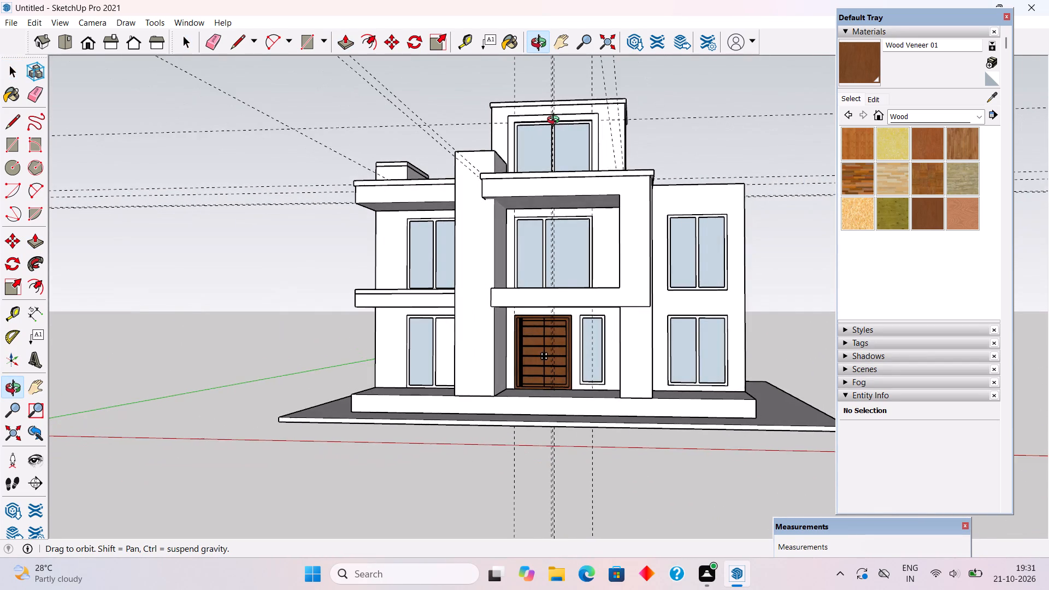
middle_drag(556, 121, 576, 136)
scroll(576, 136, down, 2)
middle_drag(602, 191, 608, 258)
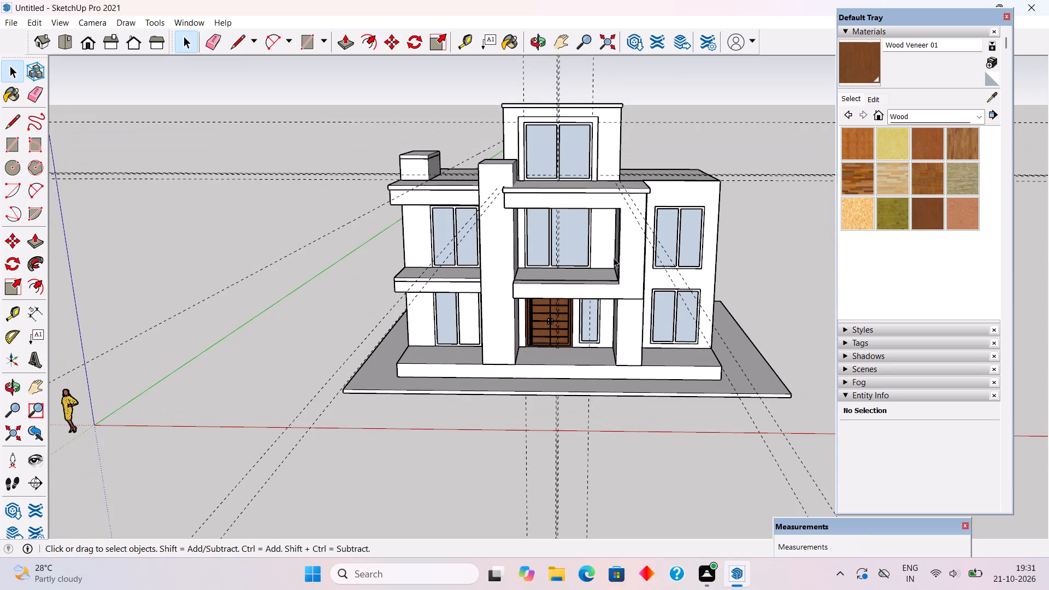
Push the top face of the front wall on the house's right-hand wing, above the upper window, down 7".
scroll(713, 151, up, 12)
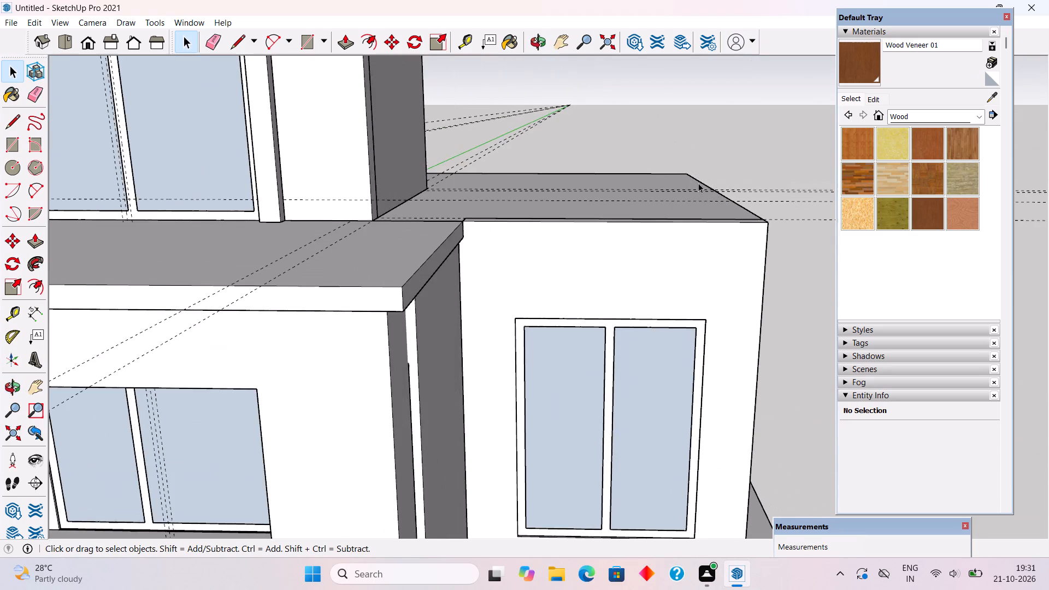
middle_drag(662, 225, 453, 250)
middle_drag(579, 237, 547, 280)
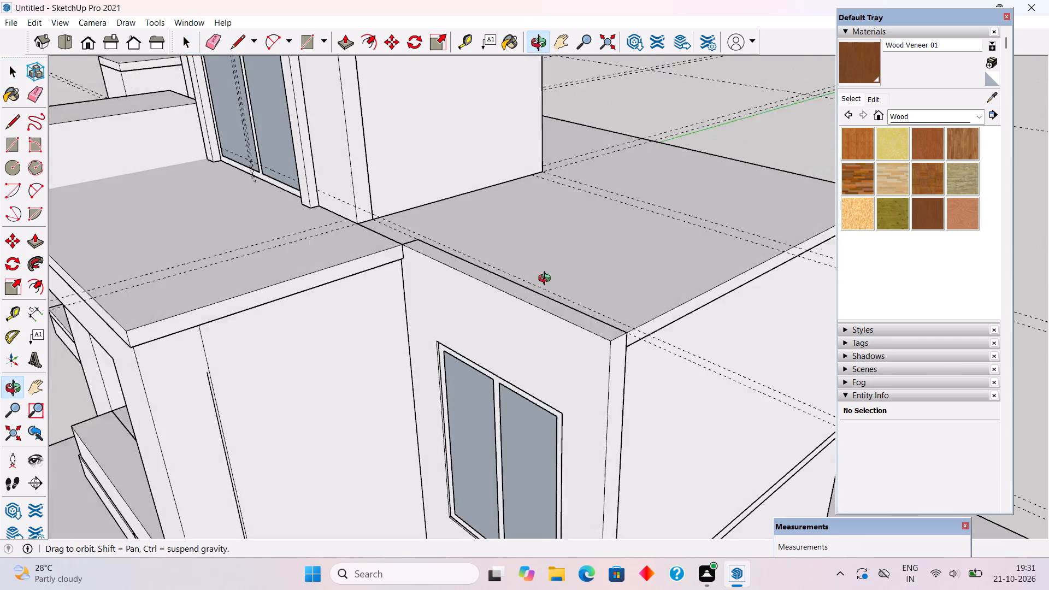
middle_drag(547, 280, 545, 280)
scroll(533, 303, up, 4)
double_click(531, 312)
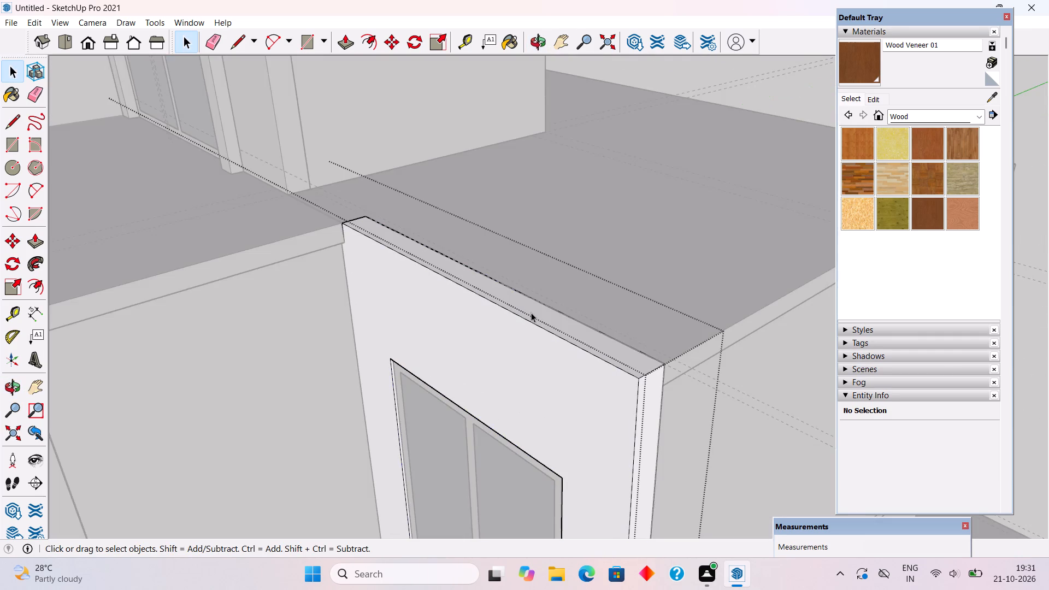
click(531, 312)
key(p)
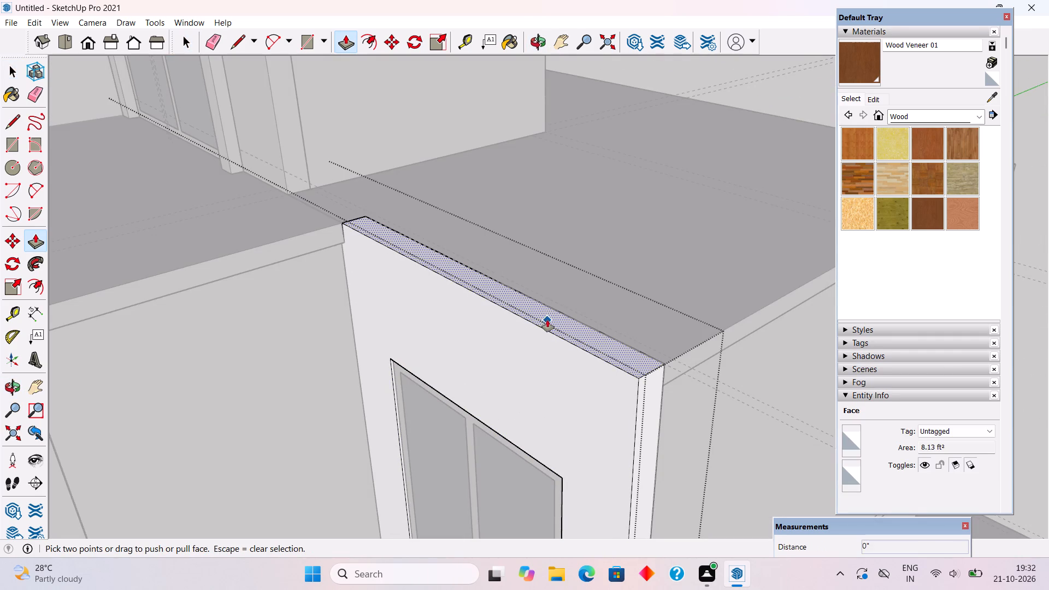
click(550, 327)
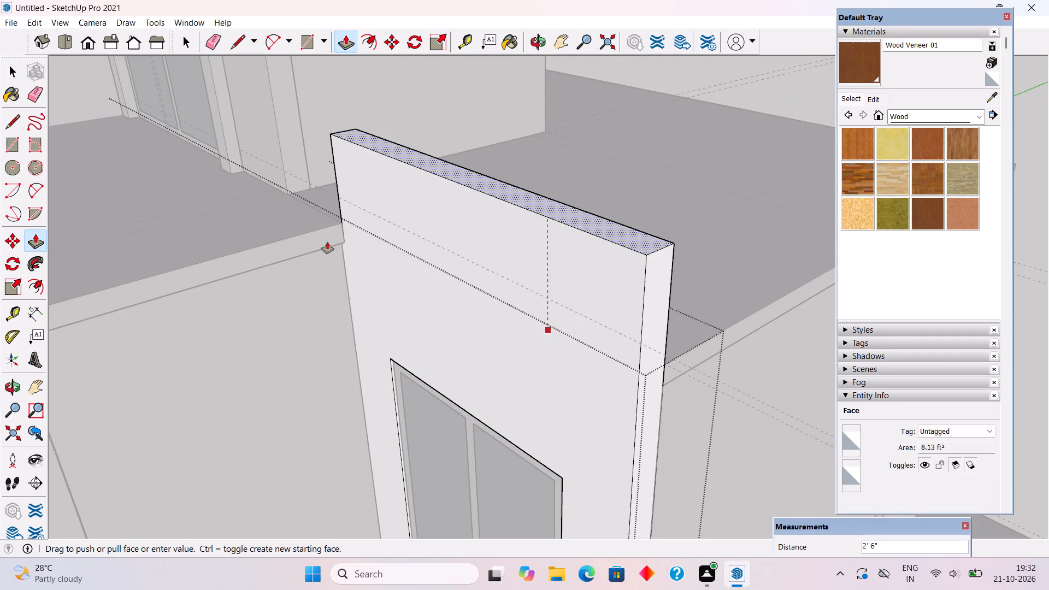
click(328, 247)
key(space)
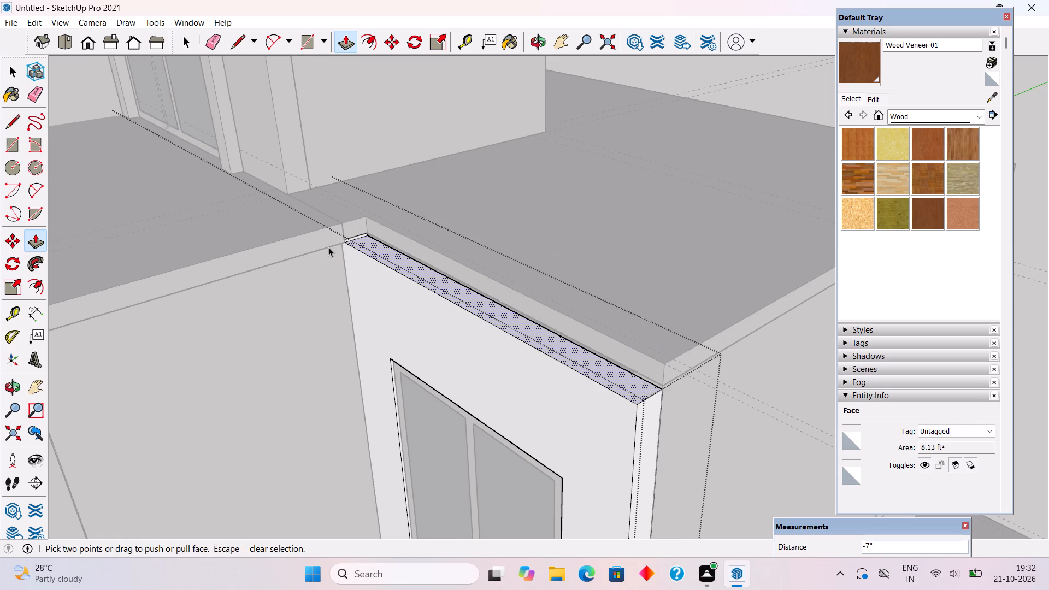
scroll(328, 247, down, 10)
click(637, 129)
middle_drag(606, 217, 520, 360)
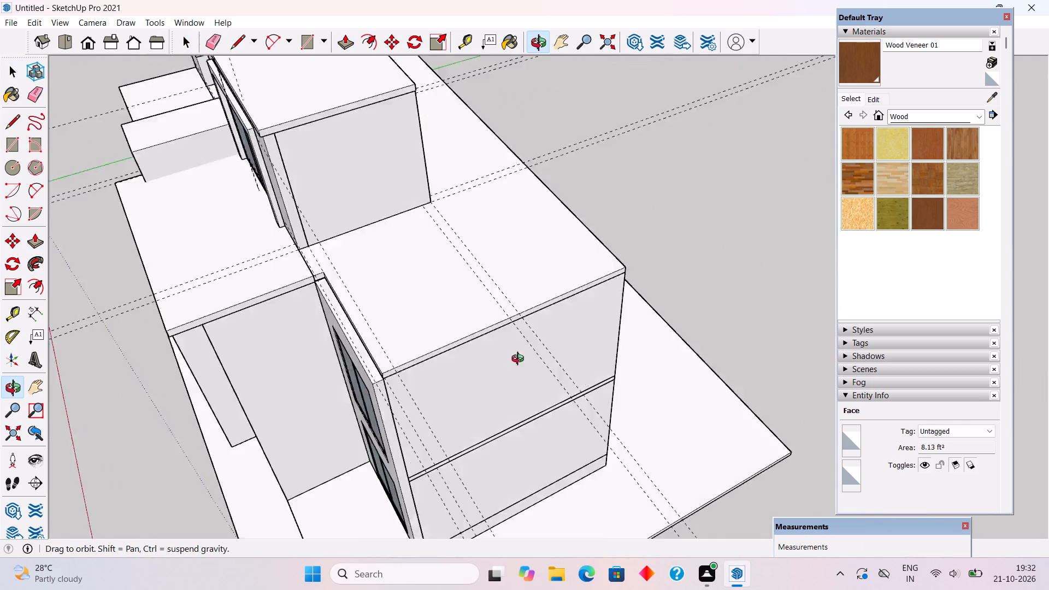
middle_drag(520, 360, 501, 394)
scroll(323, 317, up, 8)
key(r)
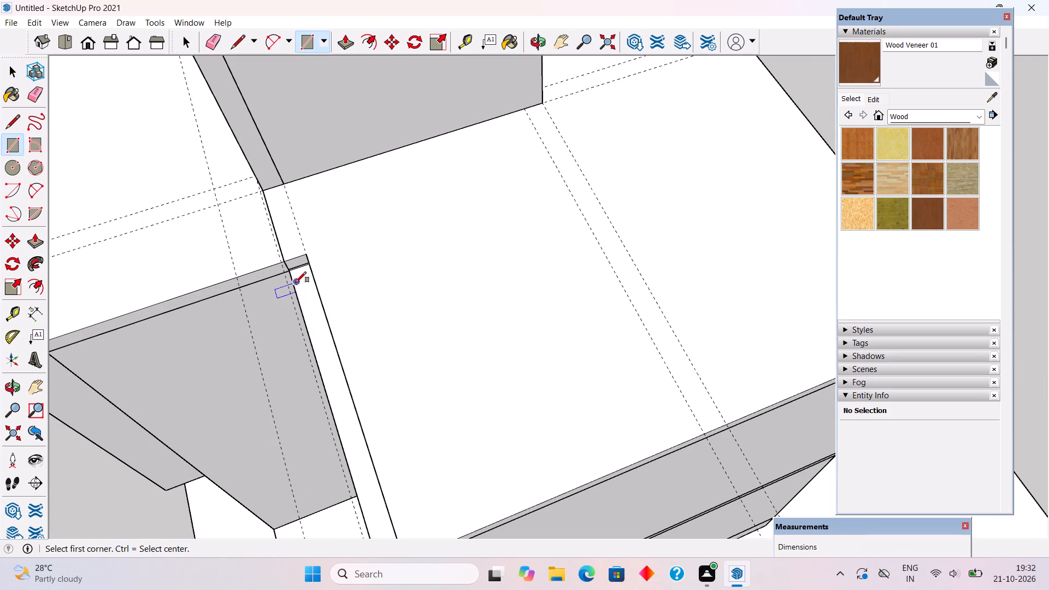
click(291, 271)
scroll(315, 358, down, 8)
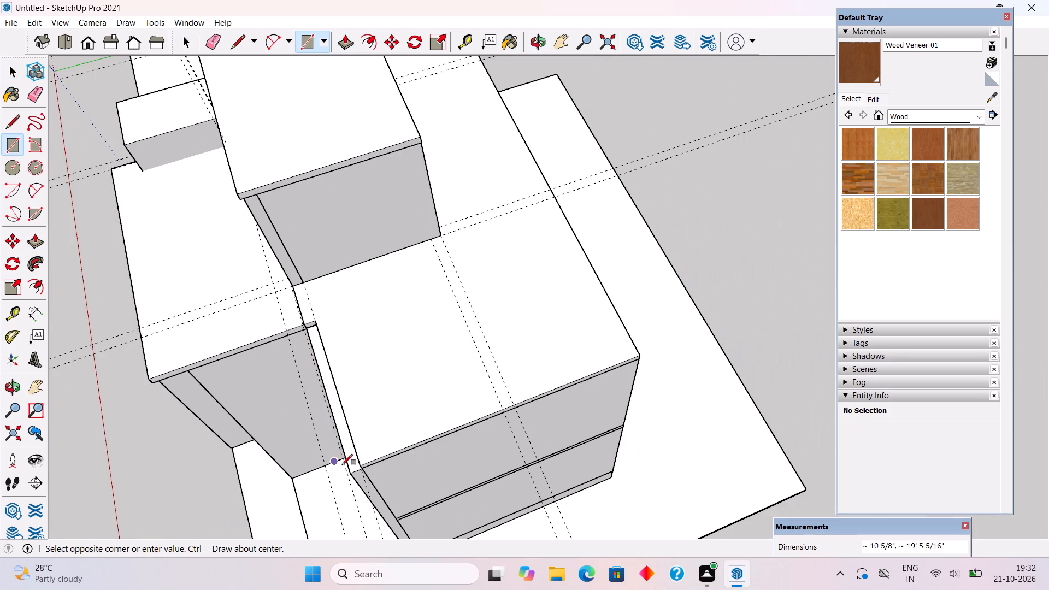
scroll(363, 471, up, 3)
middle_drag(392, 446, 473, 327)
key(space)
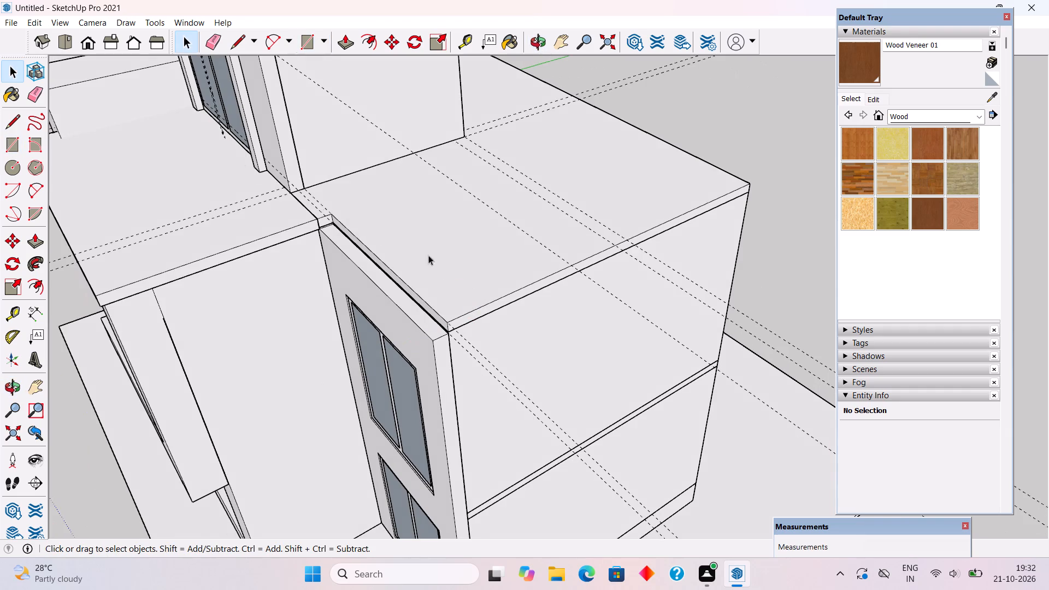
Draw a 10' 10" by 9" rectangle over the lowered top of the right-hand wing's front wall.
scroll(343, 206, up, 20)
scroll(343, 206, up, 1)
middle_drag(298, 231, 333, 219)
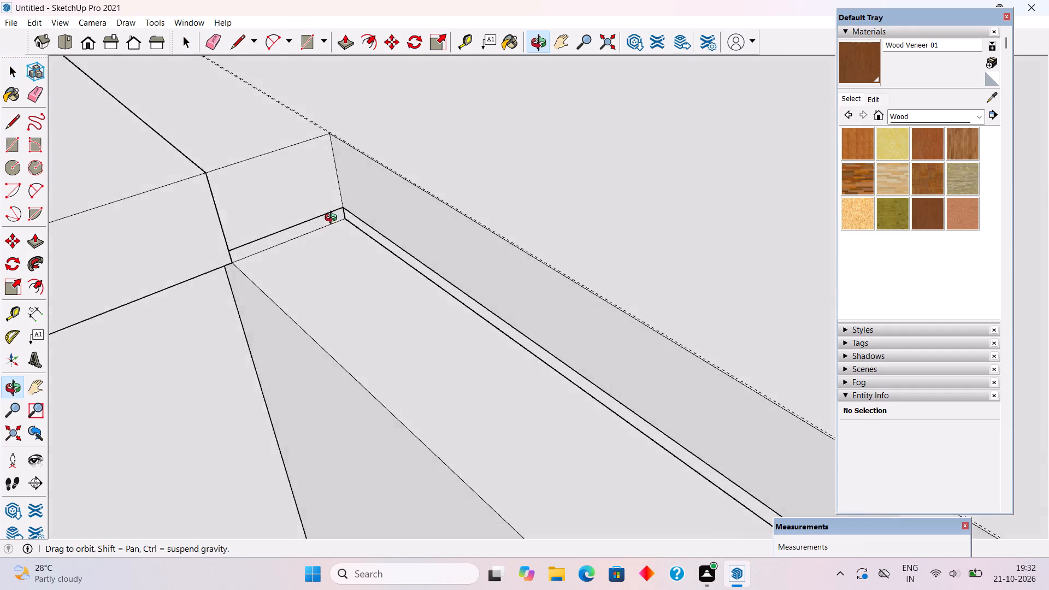
middle_drag(333, 219, 378, 181)
scroll(357, 227, up, 3)
scroll(323, 248, down, 4)
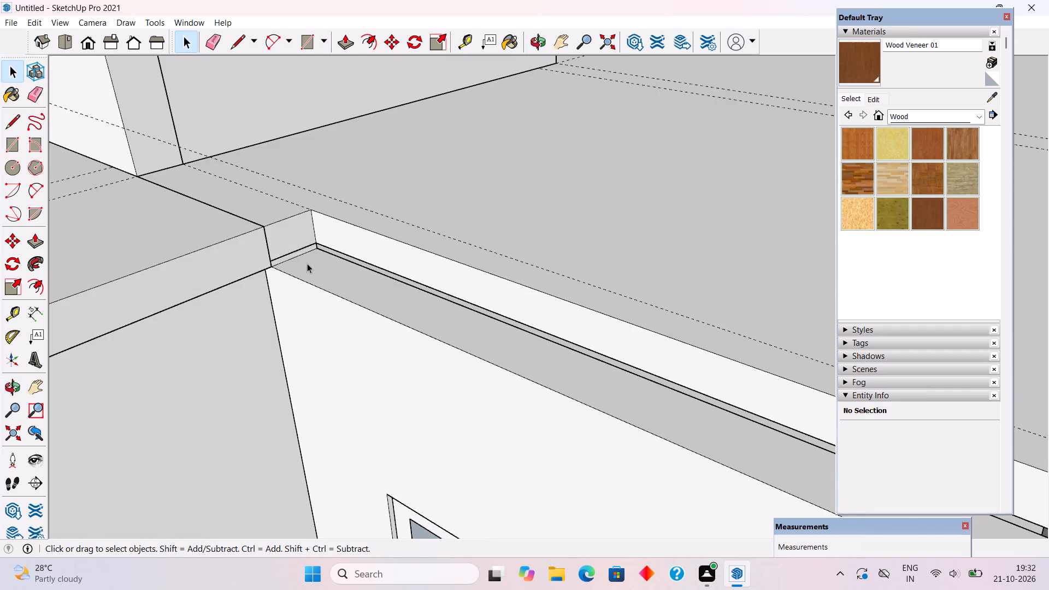
middle_drag(340, 240, 361, 212)
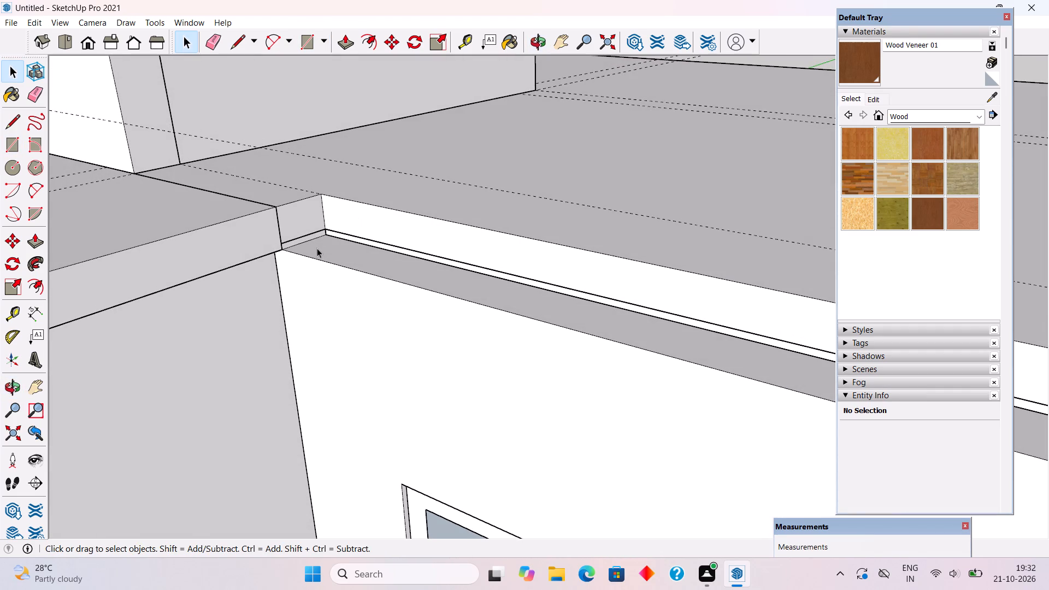
key(r)
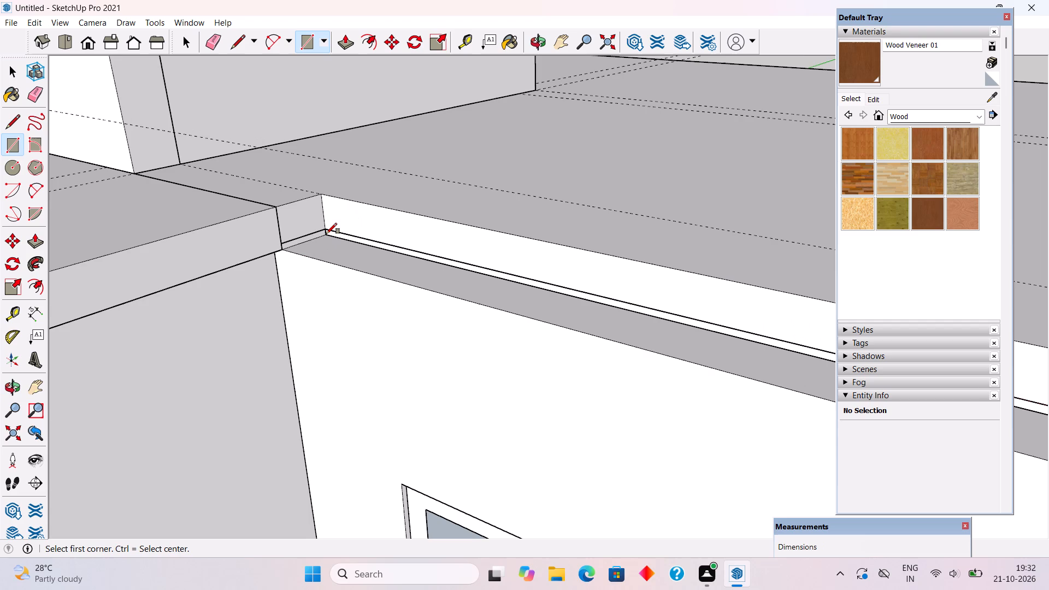
click(326, 236)
scroll(310, 247, down, 3)
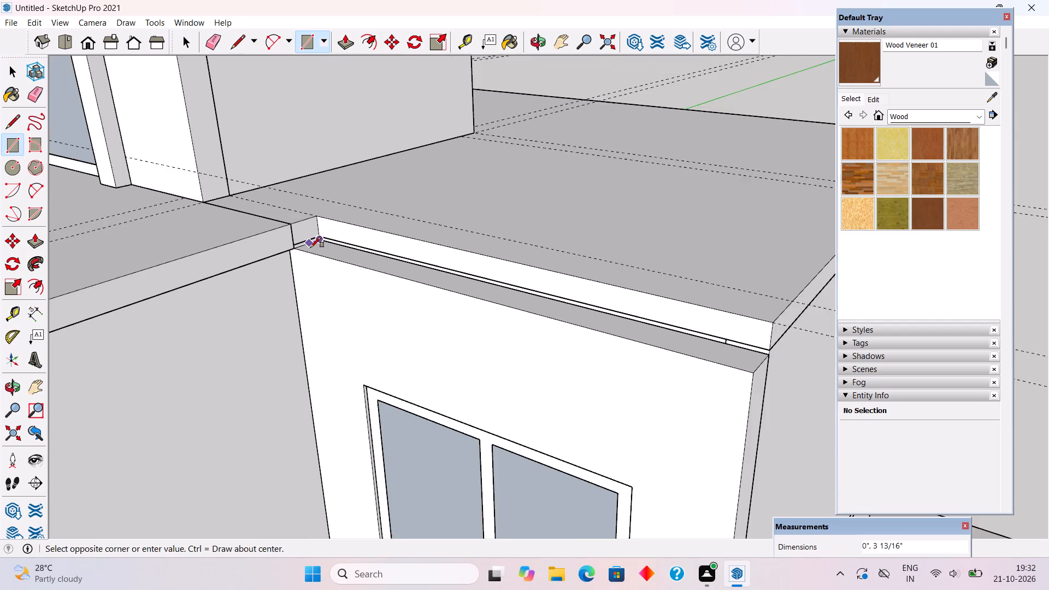
scroll(310, 247, down, 7)
click(584, 326)
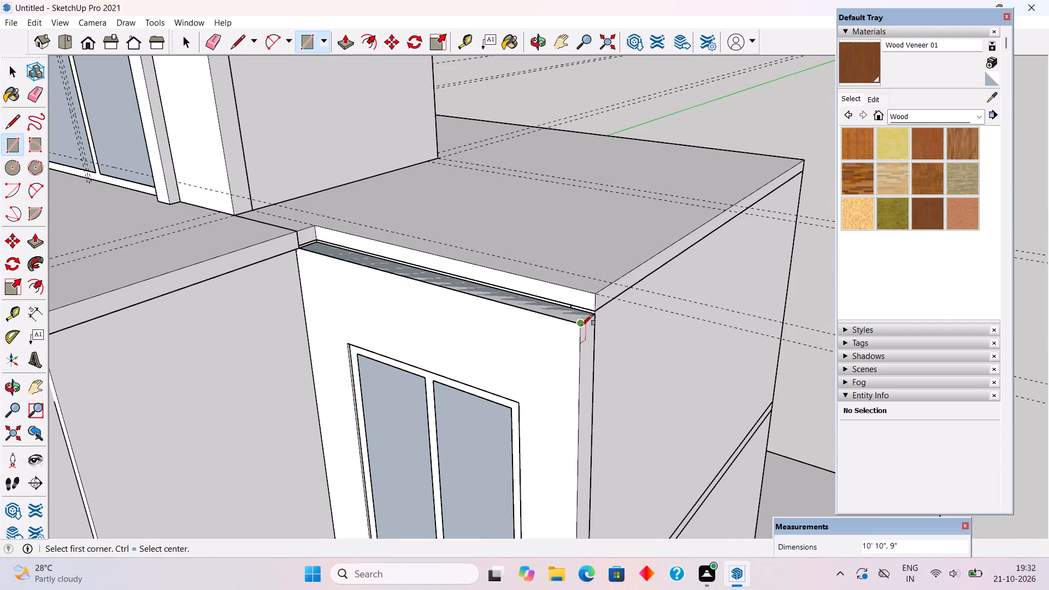
Pull the new rectangle up 7" to the level of the wing's roof surface.
key(p)
click(561, 310)
click(263, 241)
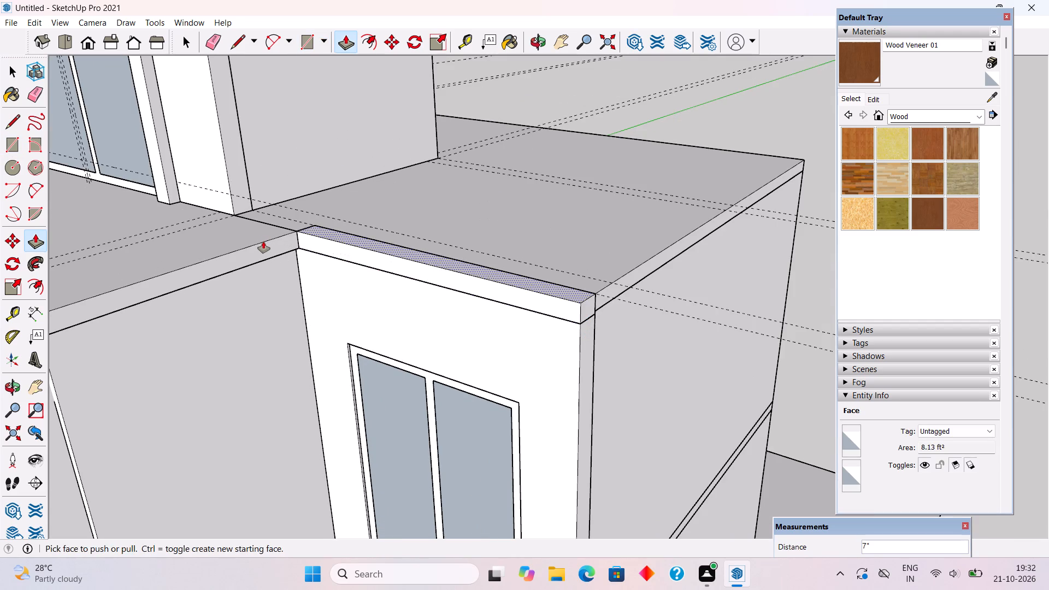
Group all the geometry of the new roof-edge strip above the wing's front wall.
key(space)
triple_click(560, 296)
right_click(560, 296)
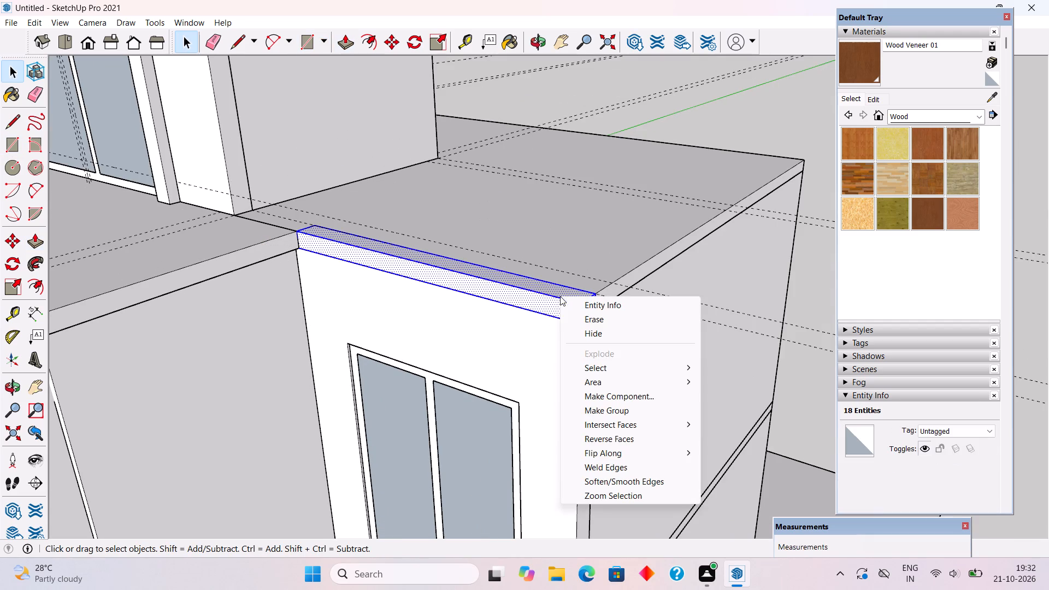
click(610, 413)
scroll(611, 406, down, 6)
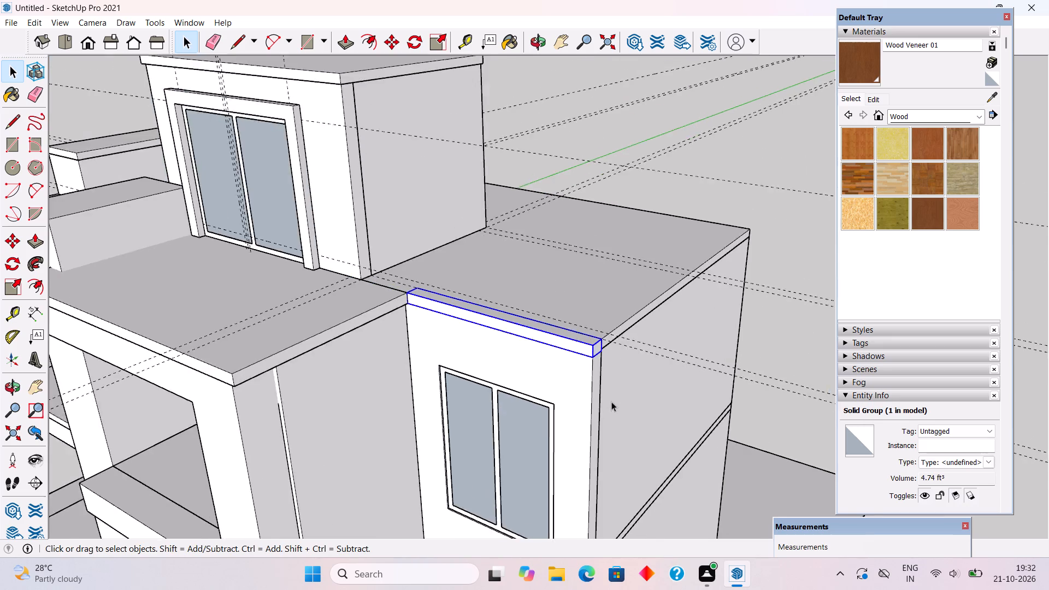
scroll(611, 402, down, 3)
click(676, 246)
Examine the house's front elevation and roof edges from both sides and from farther away.
middle_drag(643, 329, 746, 272)
scroll(633, 335, down, 1)
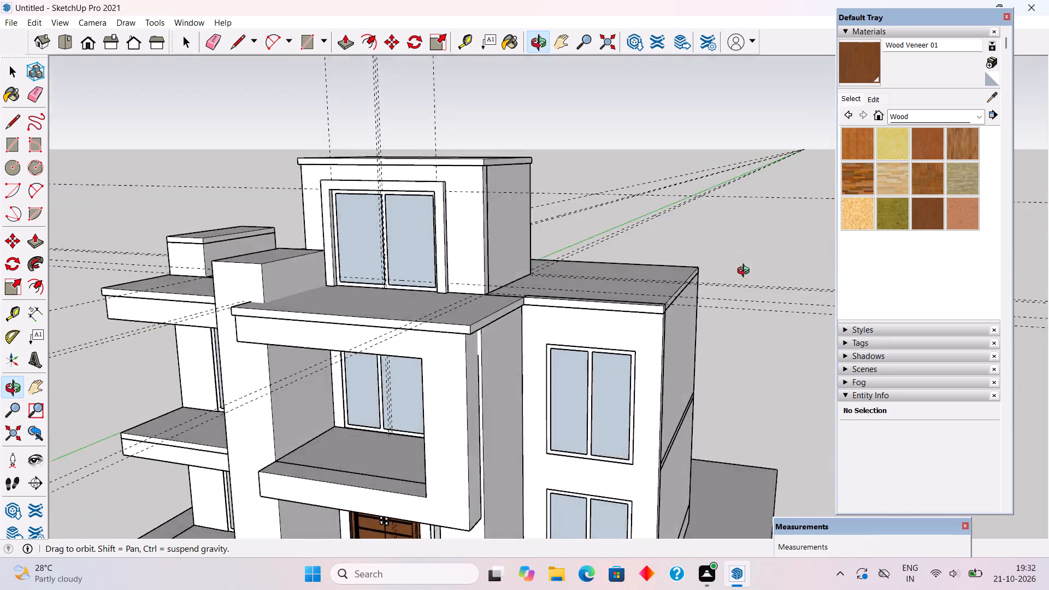
middle_drag(746, 272, 812, 311)
middle_drag(434, 376, 558, 335)
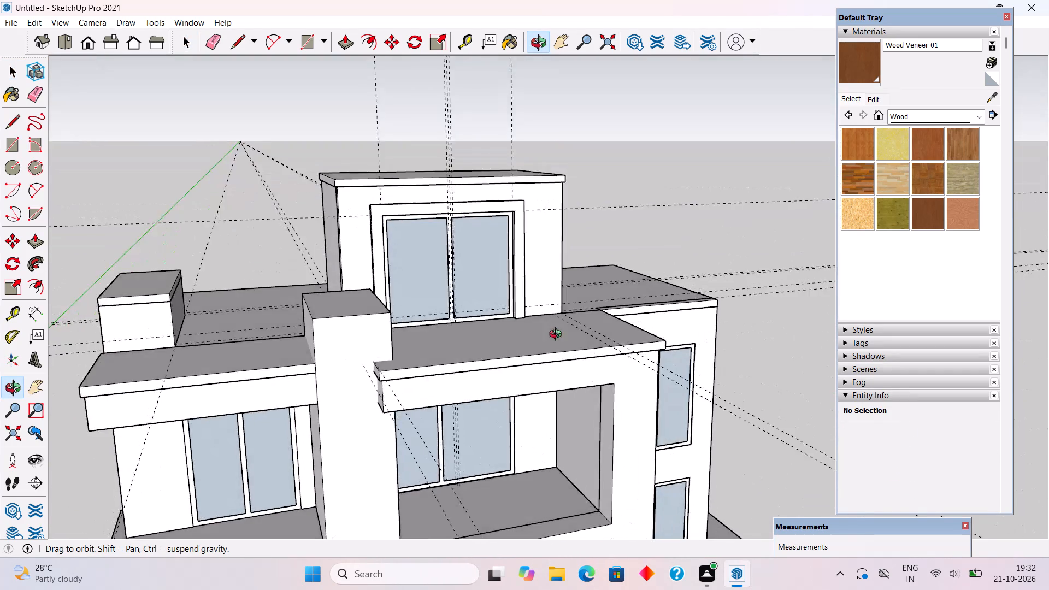
middle_drag(558, 335, 557, 336)
scroll(557, 336, down, 8)
middle_drag(542, 316, 454, 281)
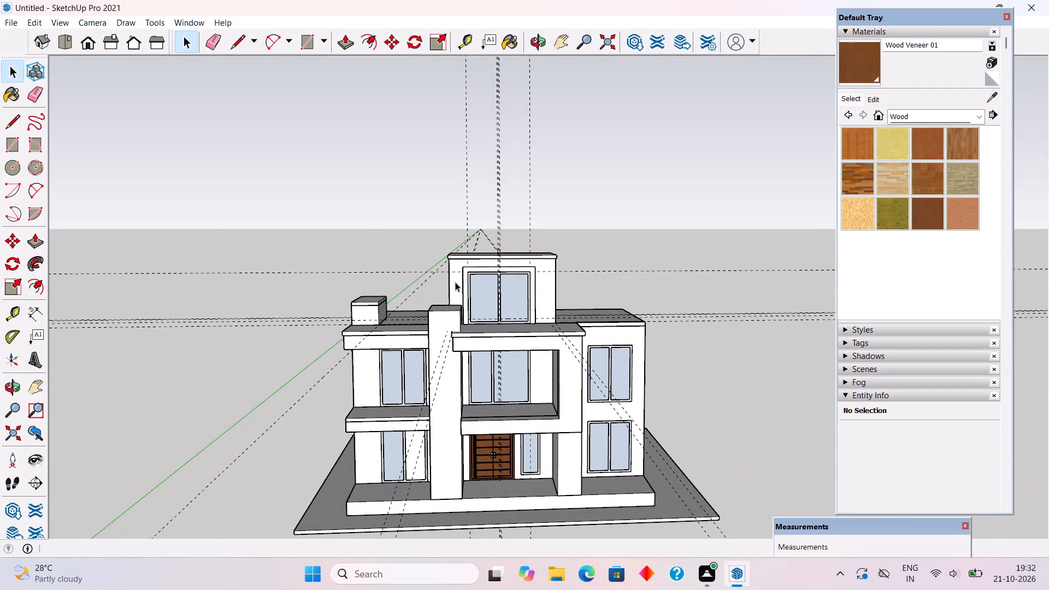
scroll(455, 282, down, 2)
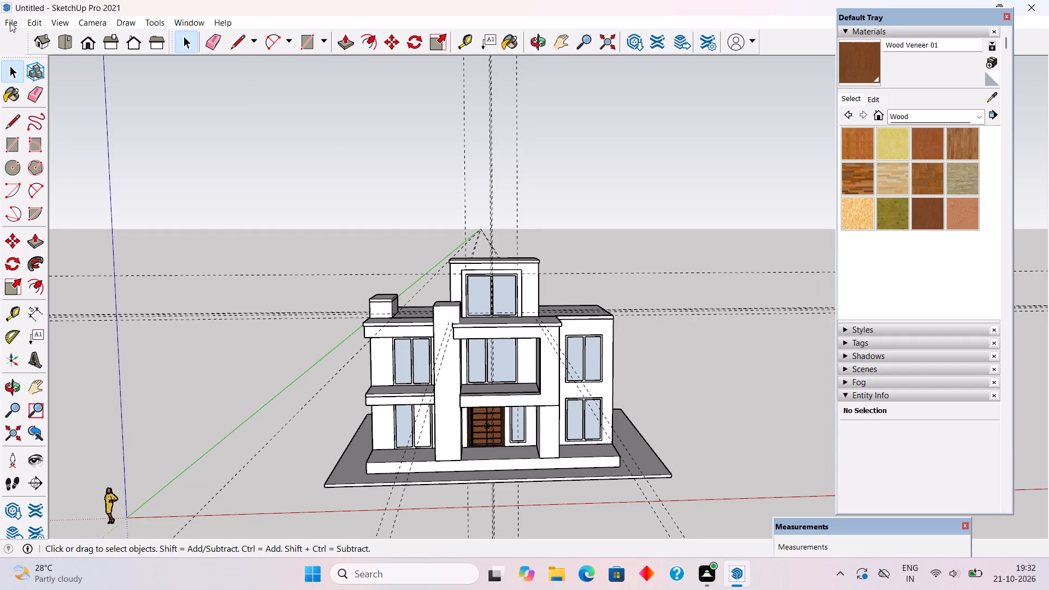
Delete all construction guides from the model.
click(38, 21)
click(97, 142)
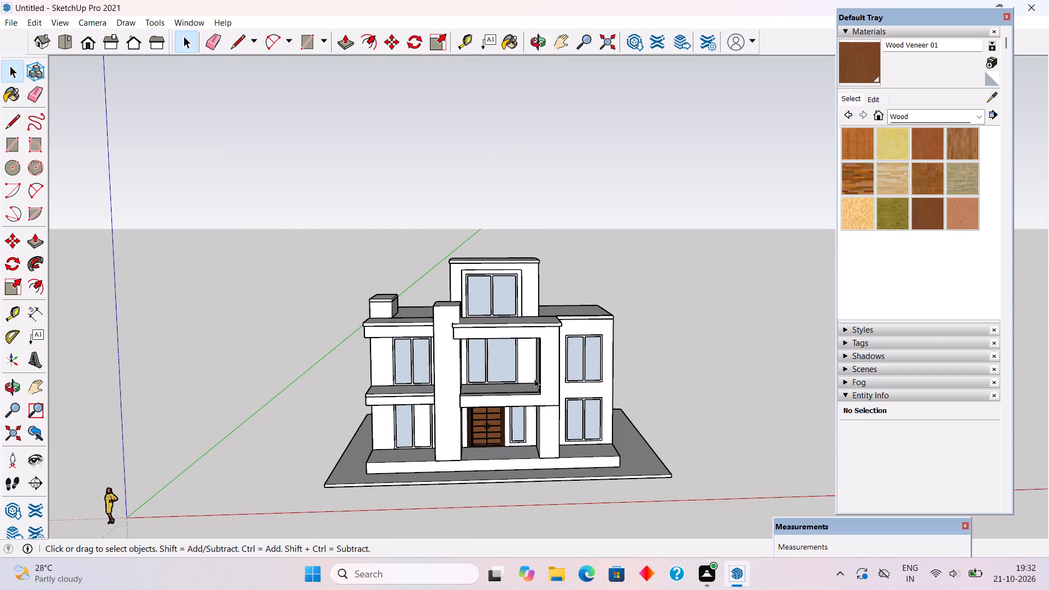
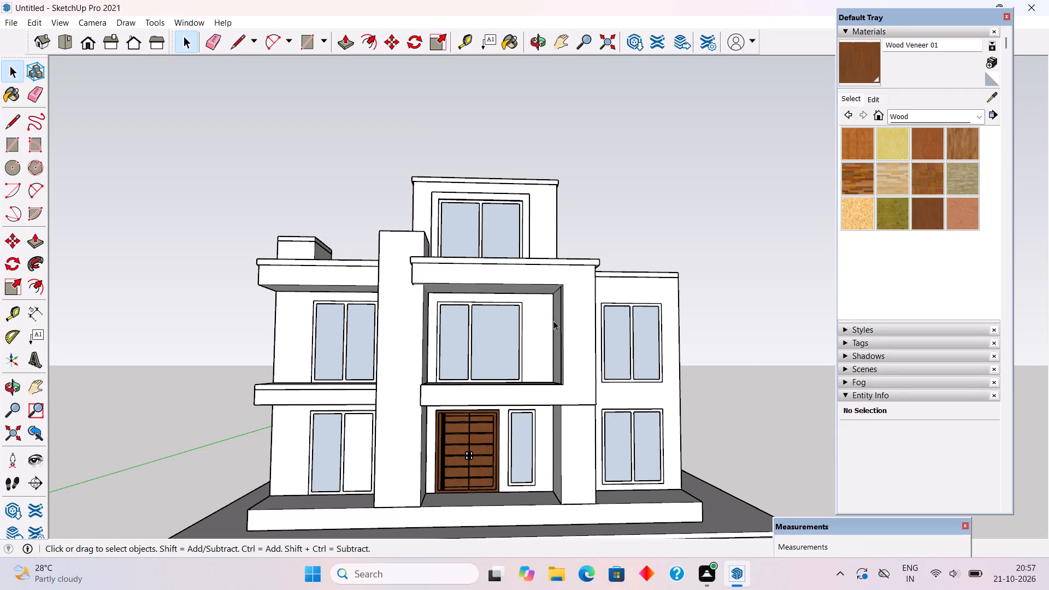
Draw a vertical rectangle about 1' 1" wide and 10' high near the right-hand side of the upper front balcony opening.
key(r)
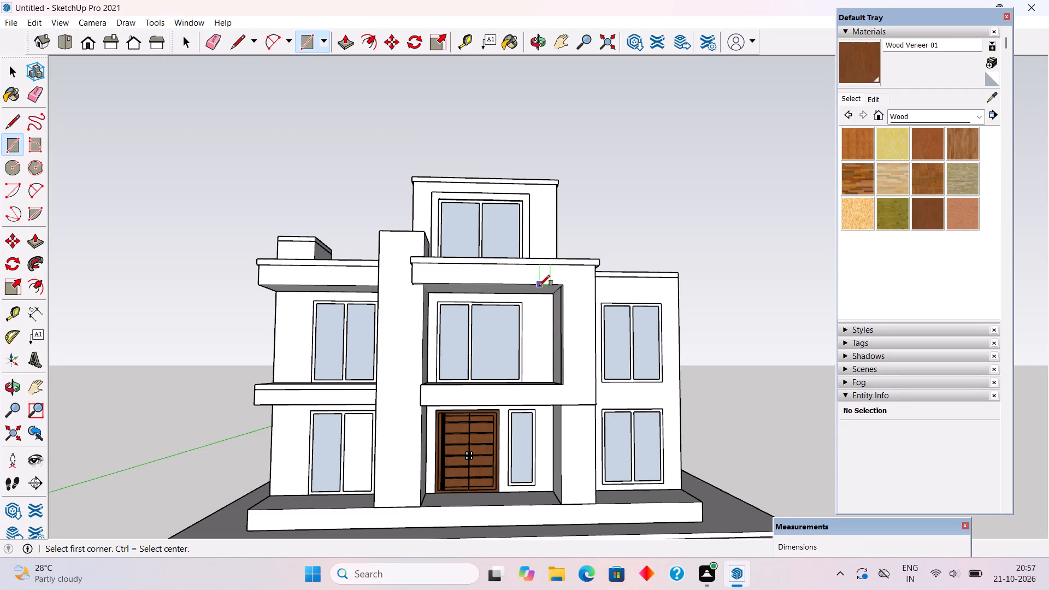
click(539, 286)
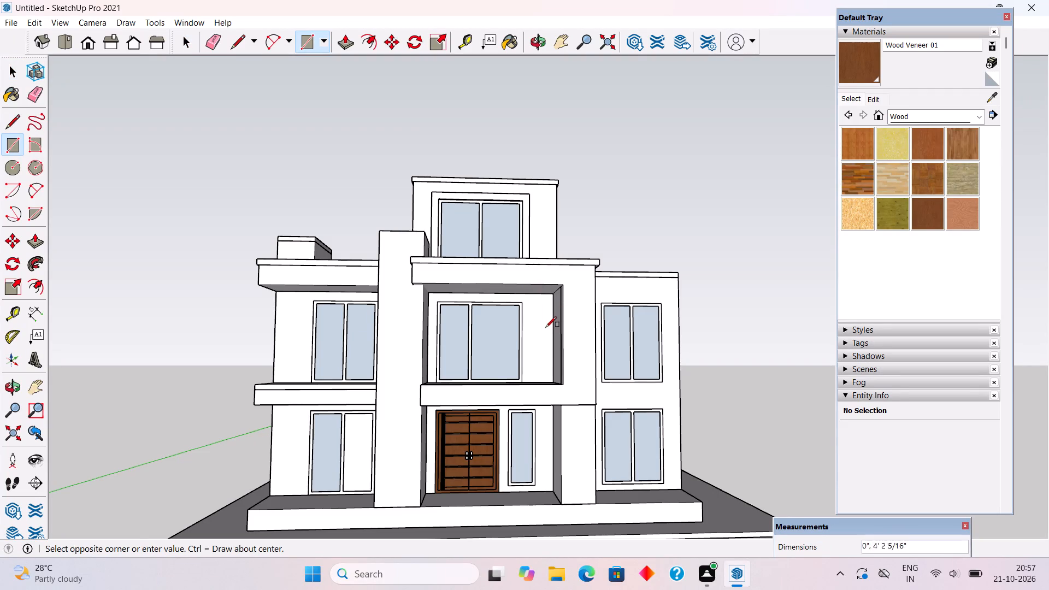
scroll(550, 385, up, 5)
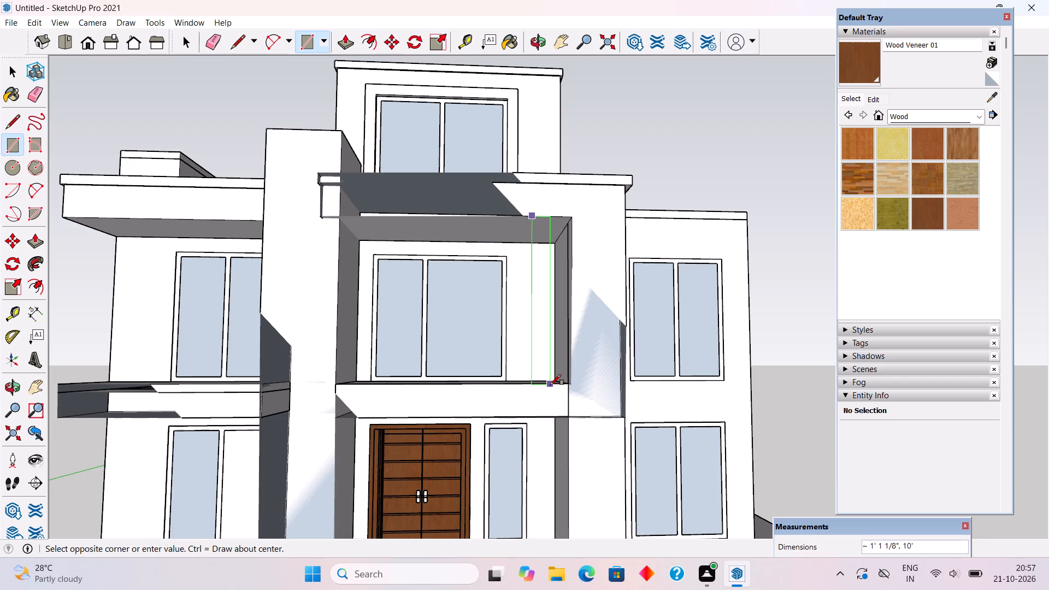
click(550, 385)
scroll(543, 365, down, 10)
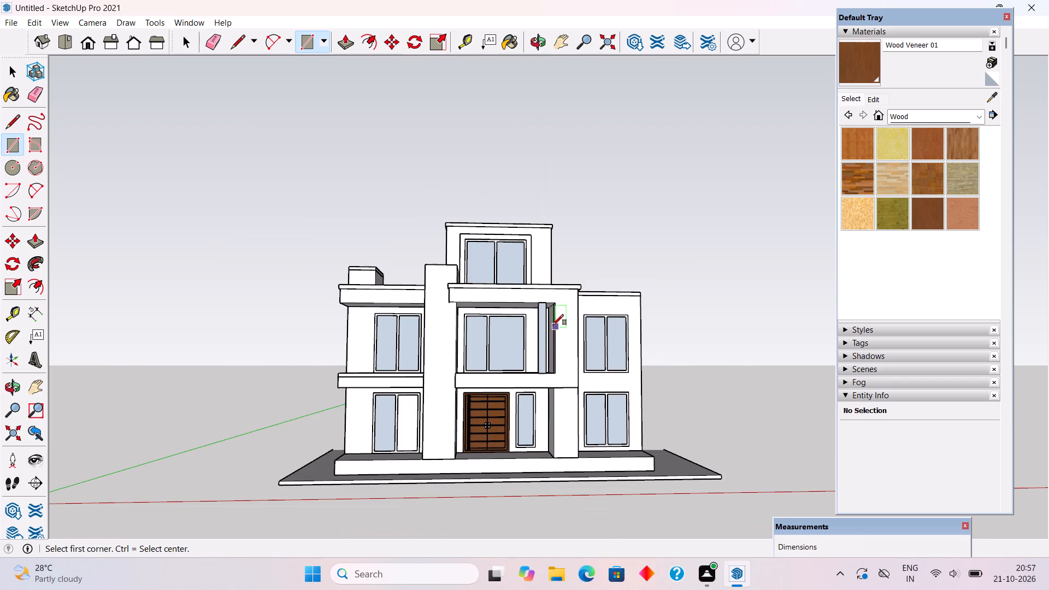
Extrude the new vertical rectangle 5" outward from the front of the balcony opening.
key(space)
scroll(532, 373, up, 7)
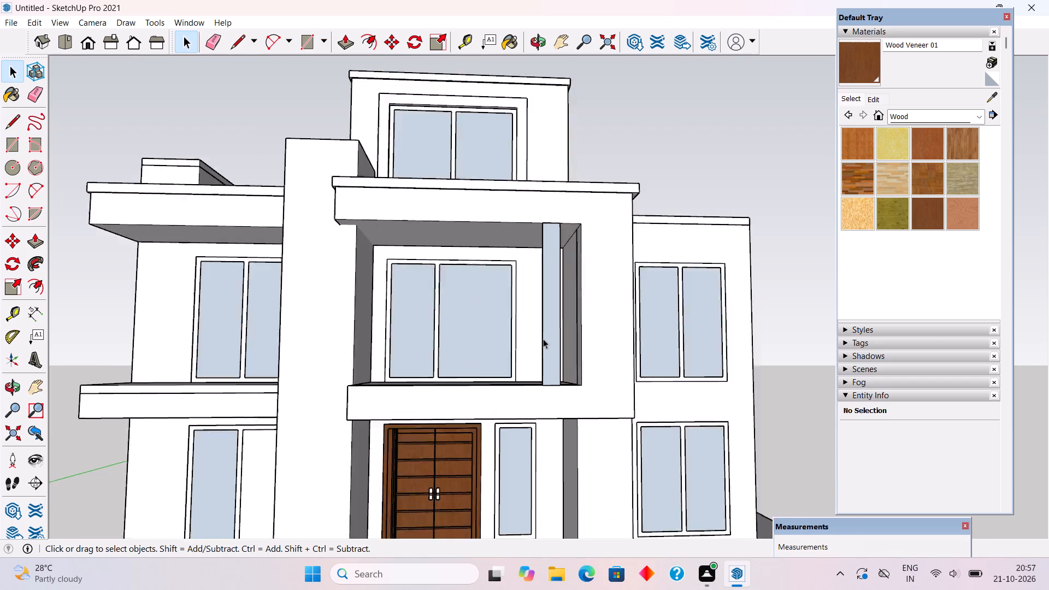
scroll(543, 339, up, 6)
key(p)
click(550, 330)
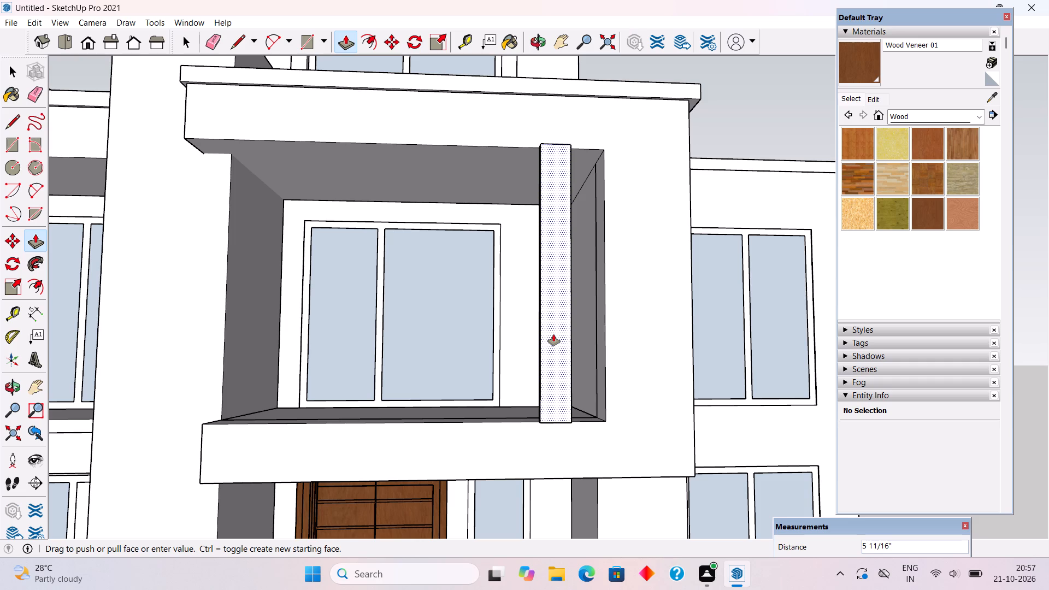
text(5")
key(Return)
Extend the vertical strip's lower end down 2' to the balcony front's underside, plus another 3" below it.
scroll(553, 334, down, 4)
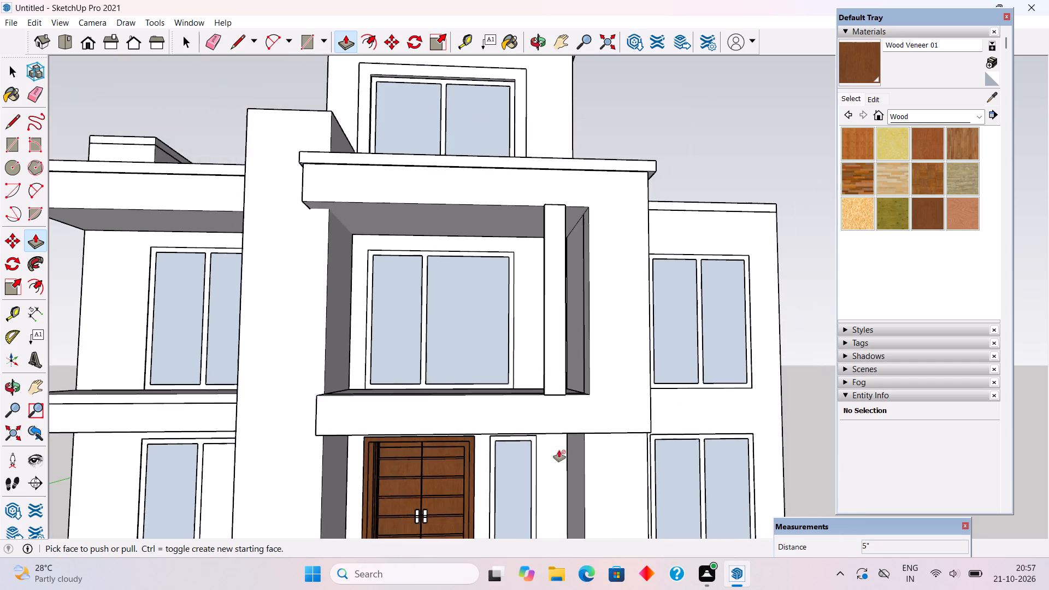
middle_drag(559, 405, 587, 274)
scroll(582, 294, up, 4)
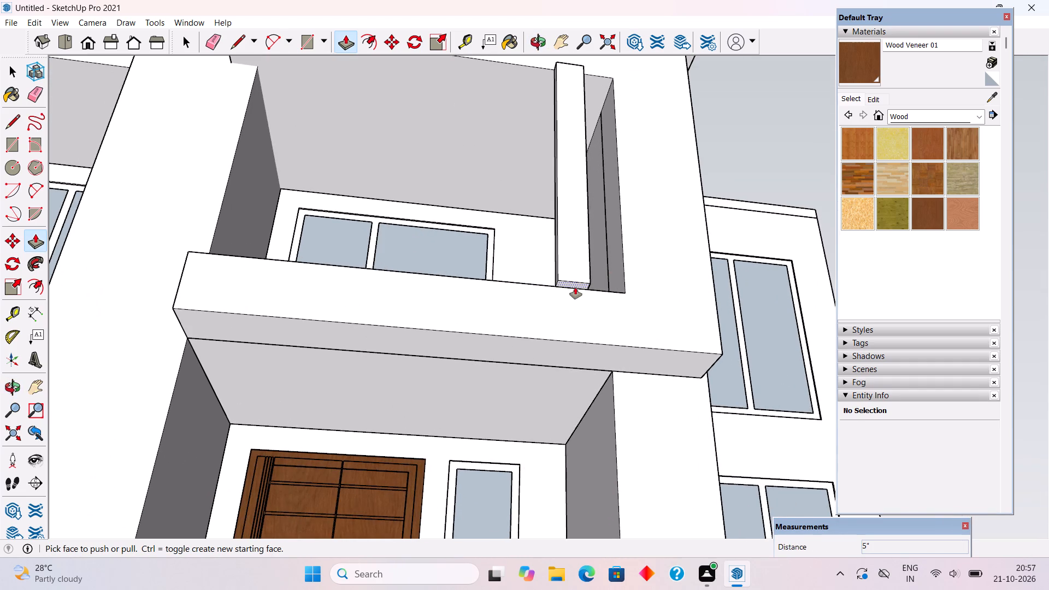
click(576, 287)
click(565, 347)
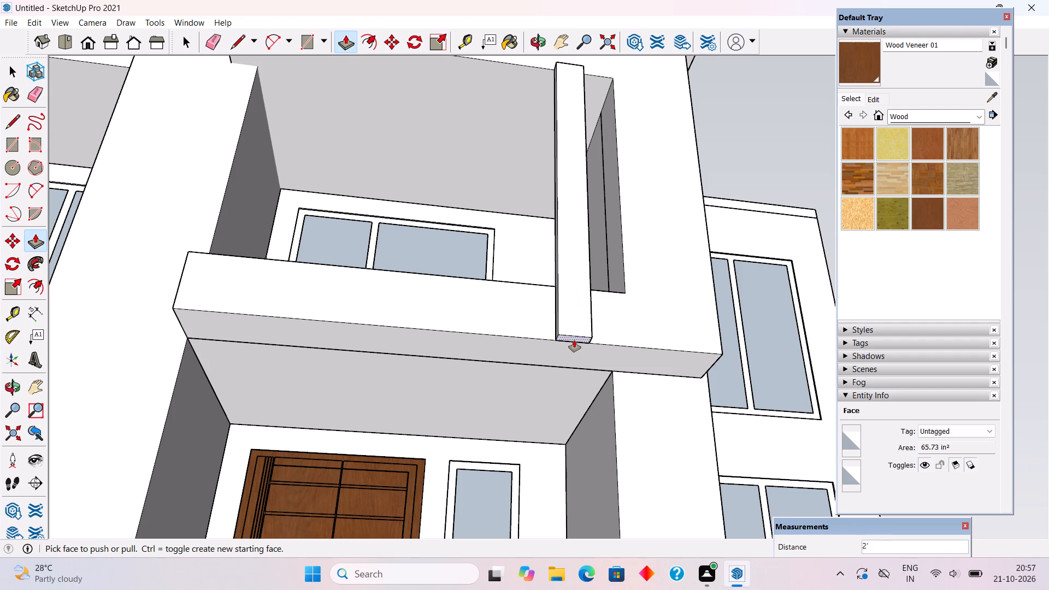
click(574, 340)
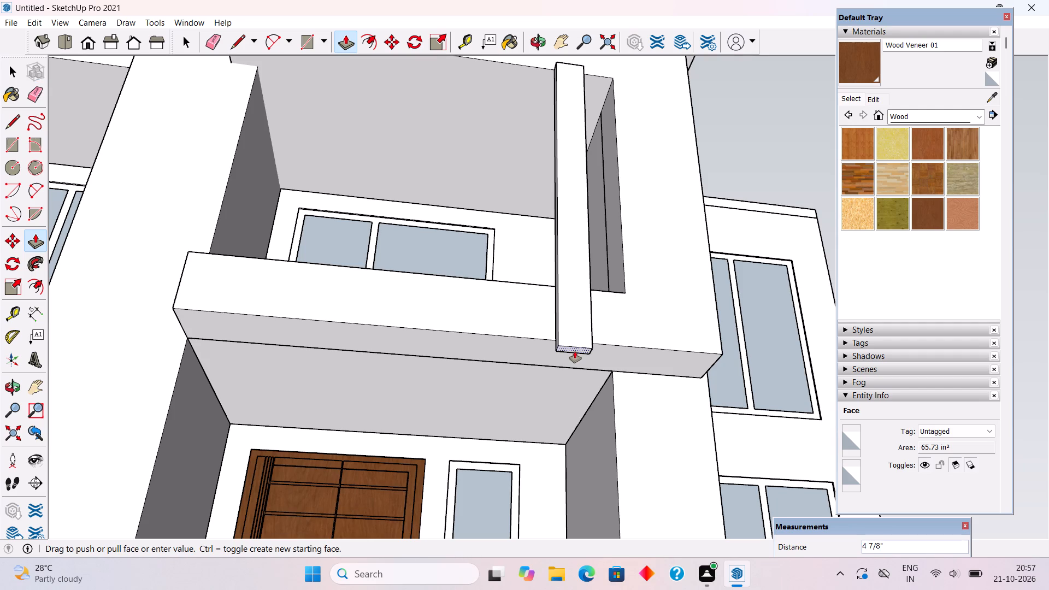
key(3)
key(shift+quotedbl)
key(Return)
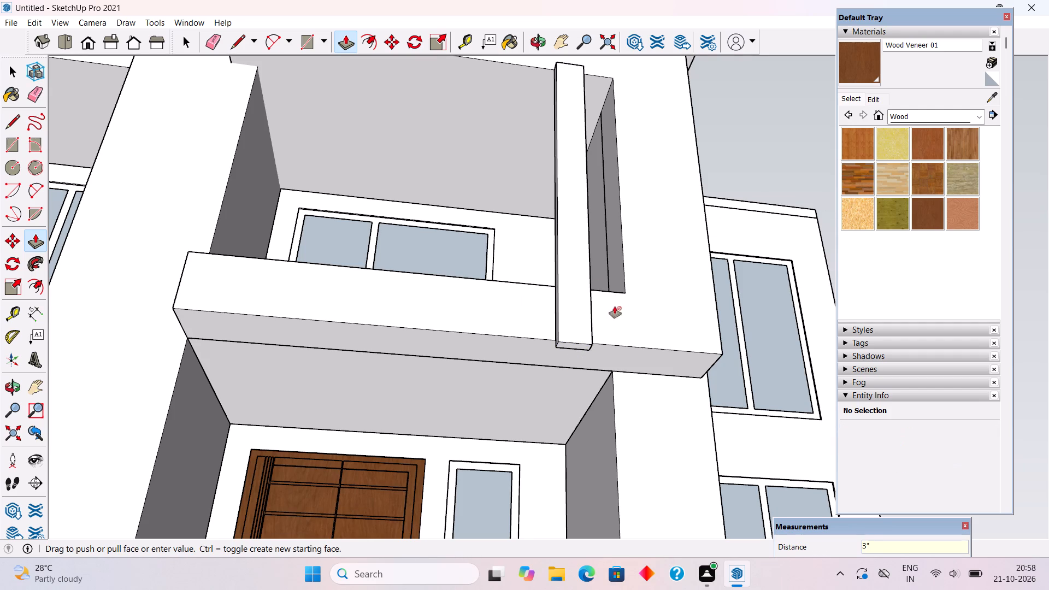
Draw a line about 1' 1" long across the strip's back face along the balcony front's bottom edge.
middle_drag(615, 307, 855, 285)
scroll(784, 345, up, 13)
scroll(681, 381, up, 4)
middle_drag(744, 340, 869, 350)
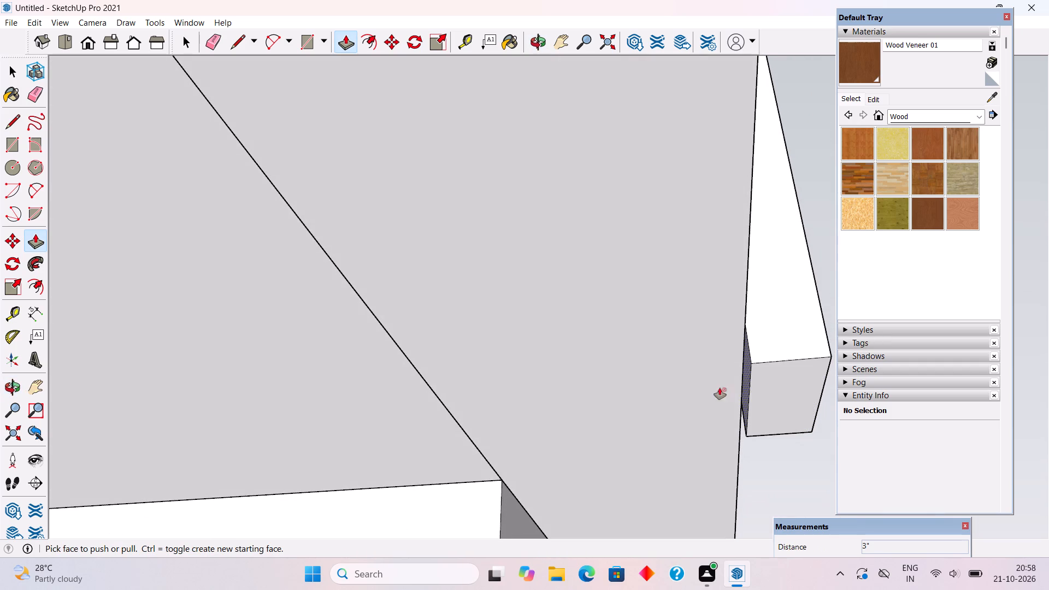
scroll(662, 379, up, 4)
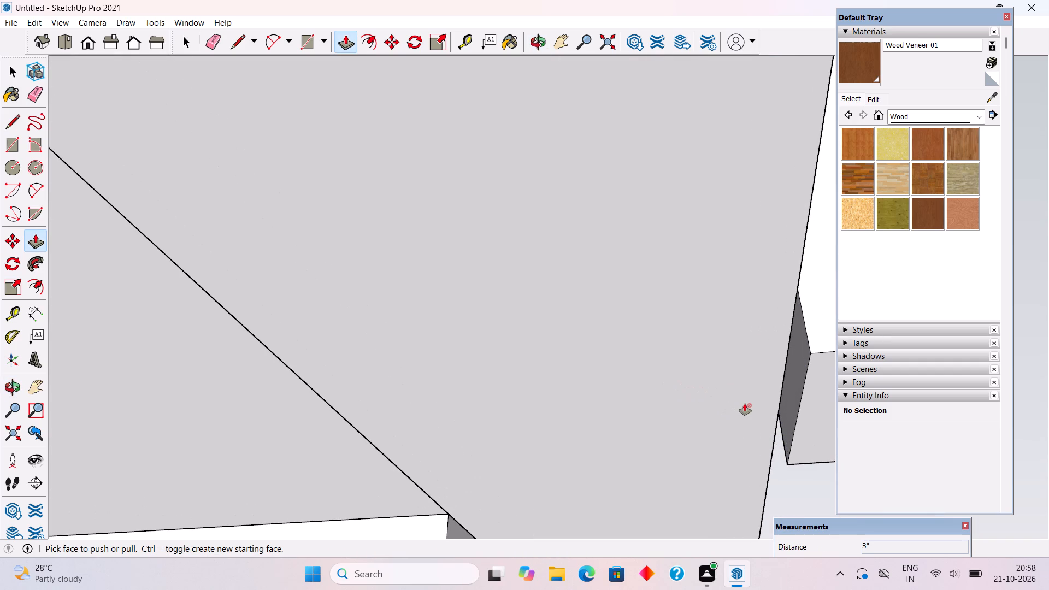
key(l)
click(778, 411)
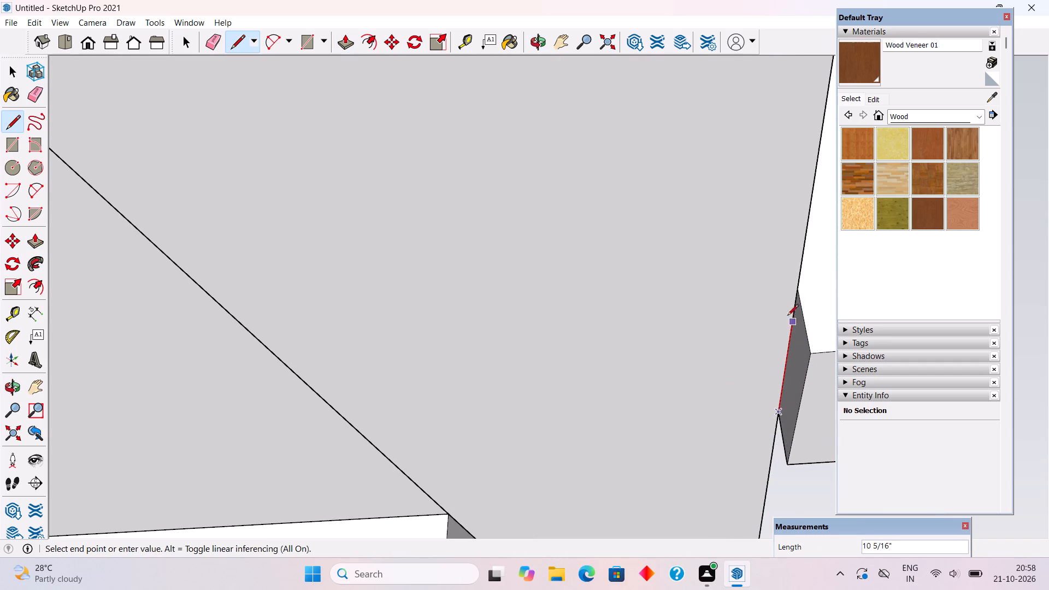
click(800, 291)
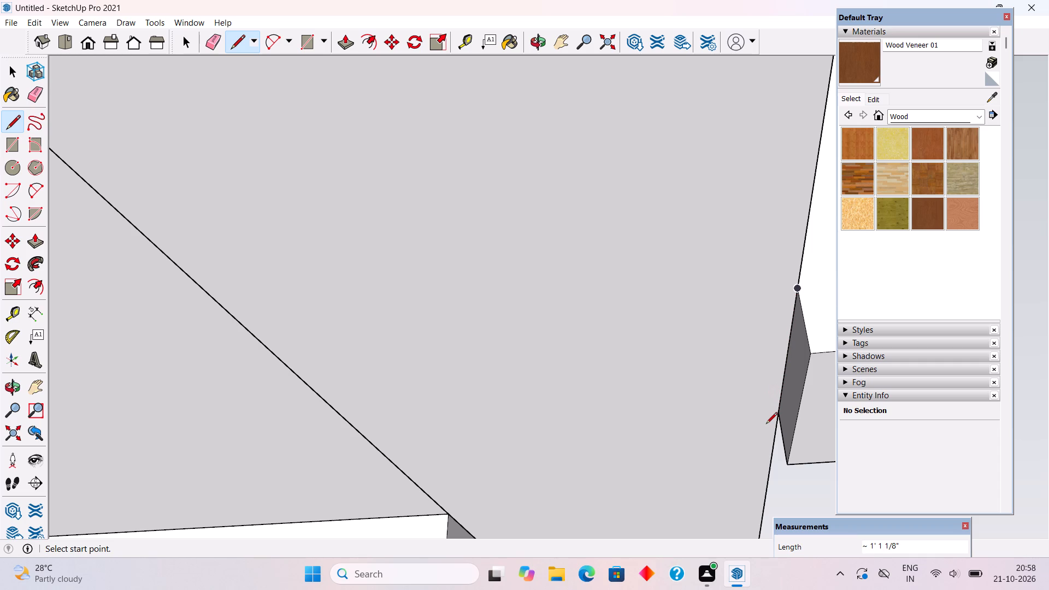
Pull the split-off lower back face of the strip 2' inward beneath the balcony.
key(p)
click(786, 412)
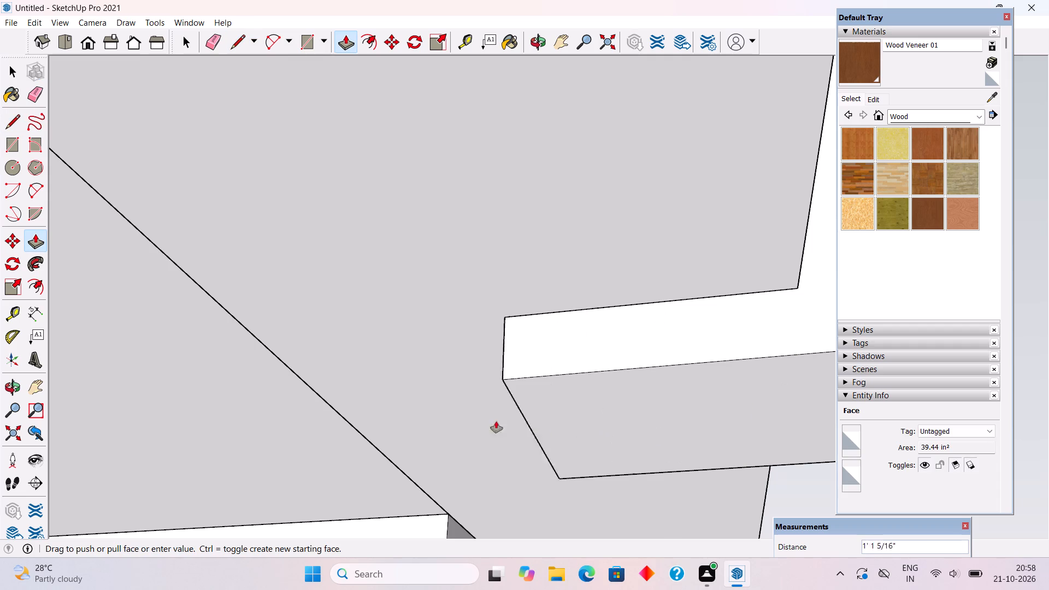
click(230, 307)
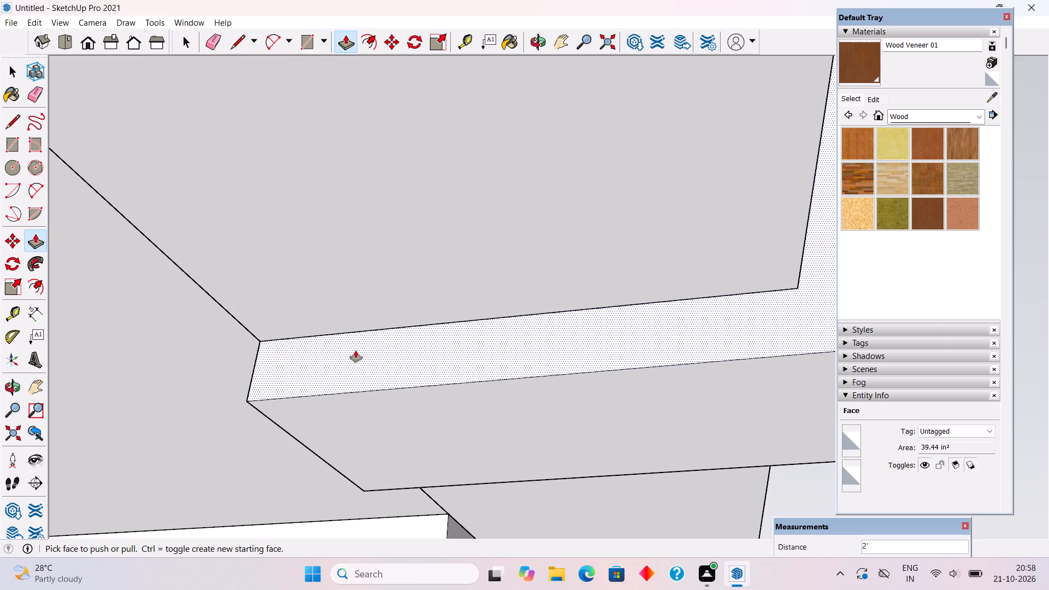
Extend the vertical strip's top end up 2' 7" to the level of the balcony's roof surface.
scroll(356, 351, down, 4)
scroll(514, 339, down, 10)
scroll(674, 275, down, 8)
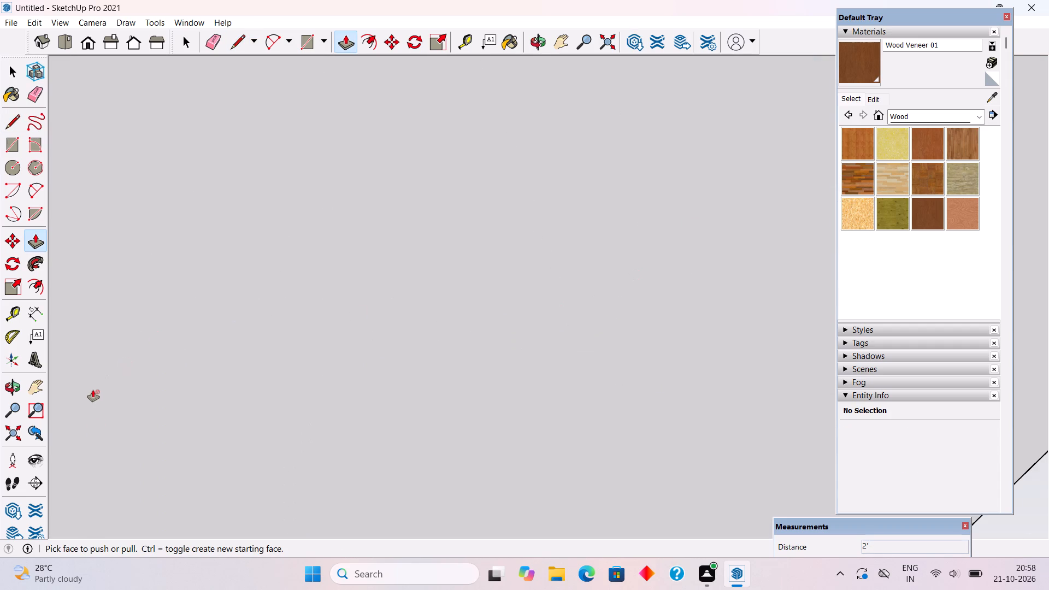
click(12, 438)
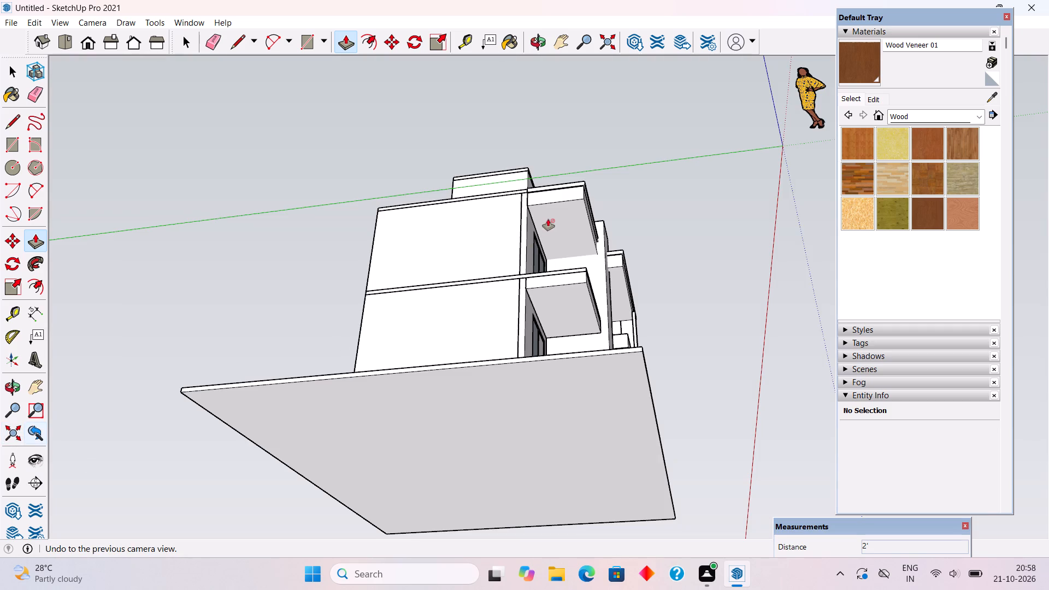
middle_drag(548, 273, 551, 382)
scroll(713, 203, up, 8)
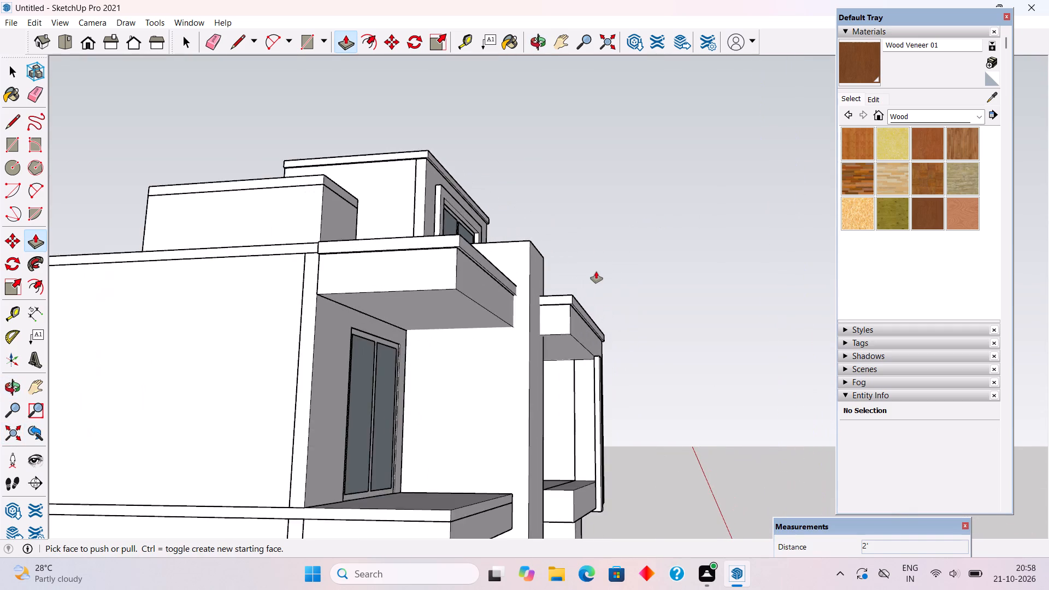
scroll(596, 272, up, 4)
middle_drag(596, 272, 531, 341)
scroll(595, 383, up, 7)
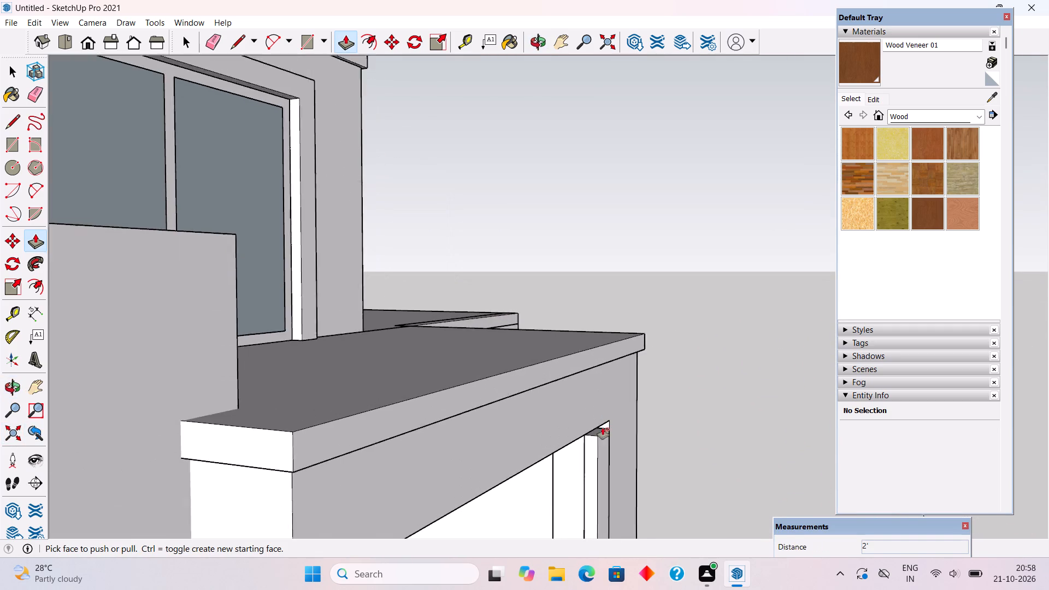
scroll(603, 428, up, 2)
click(598, 433)
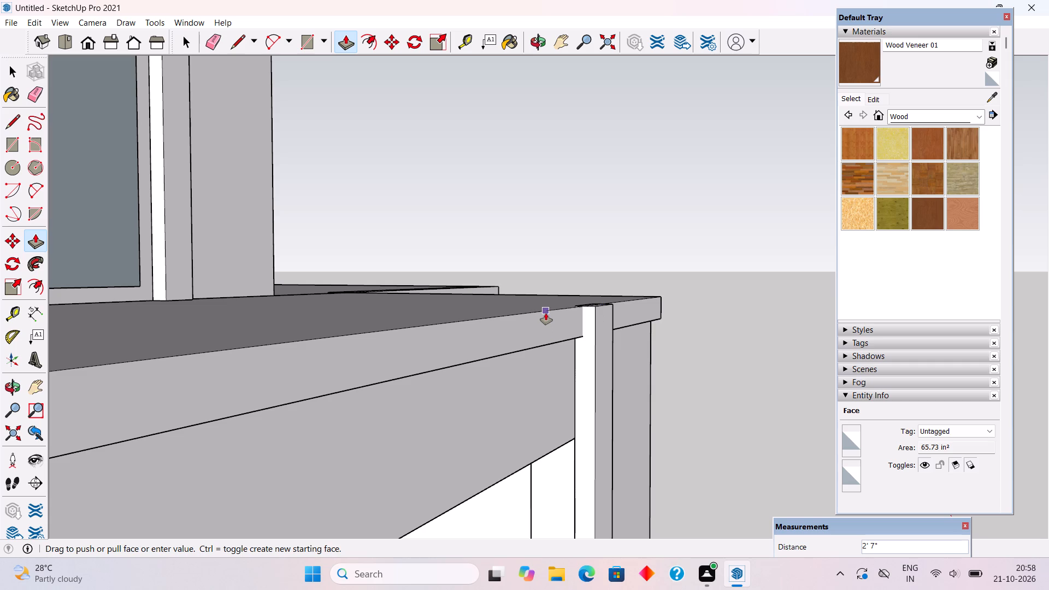
click(546, 313)
Raise the vertical strip's top face another 3" above the roof surface.
scroll(586, 298, down, 4)
scroll(599, 253, up, 5)
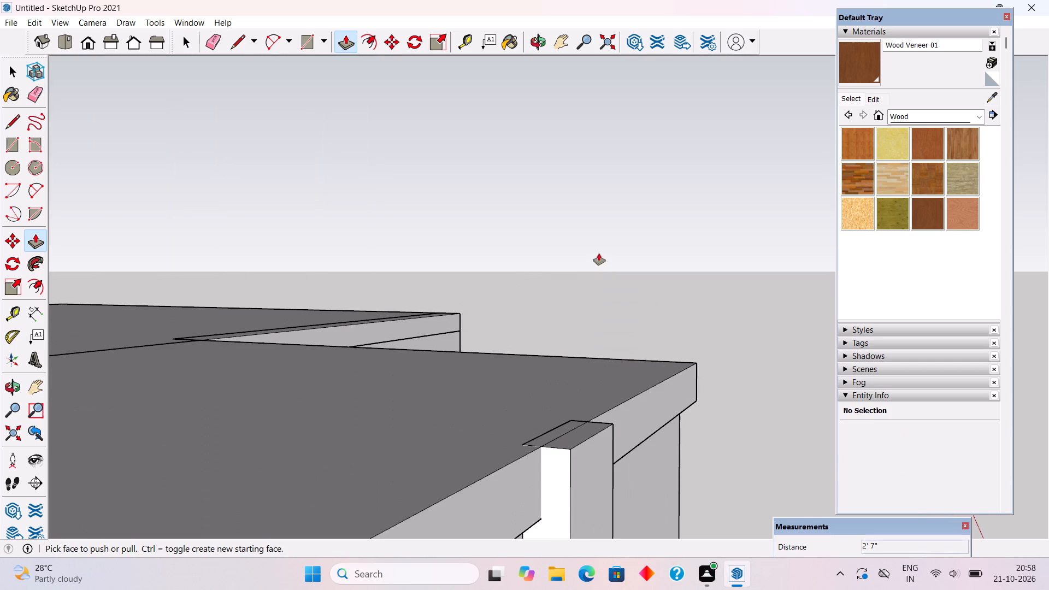
scroll(592, 270, down, 4)
middle_drag(590, 298, 574, 343)
scroll(555, 394, up, 3)
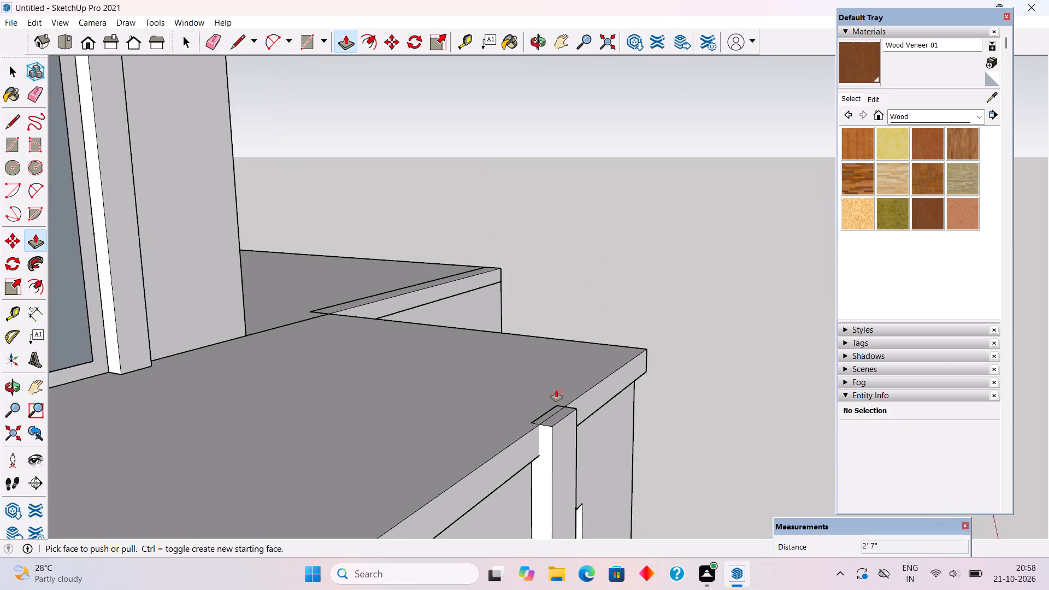
scroll(556, 390, up, 2)
click(555, 422)
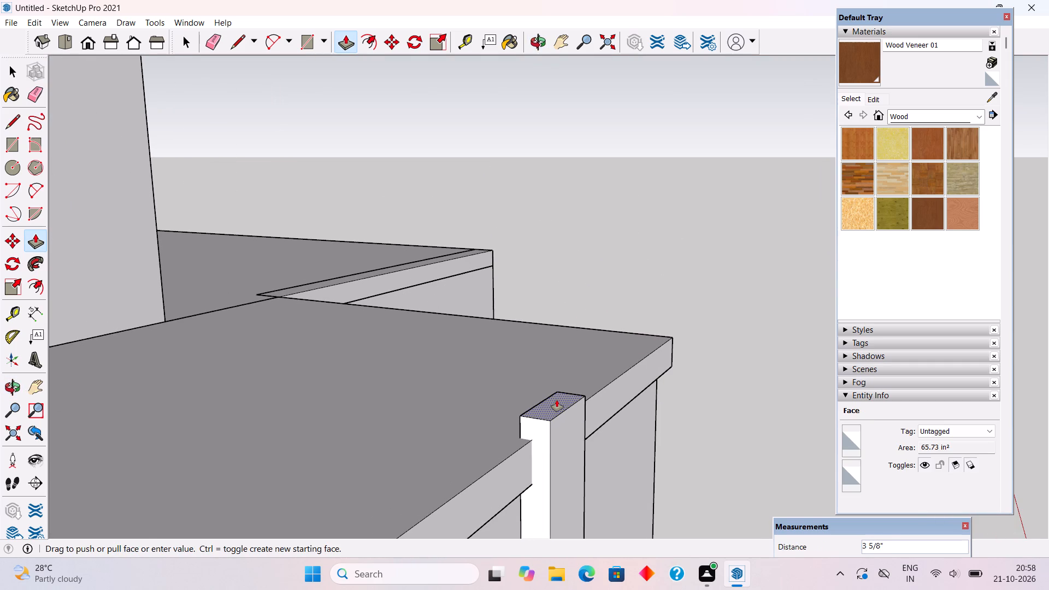
text(3")
key(Return)
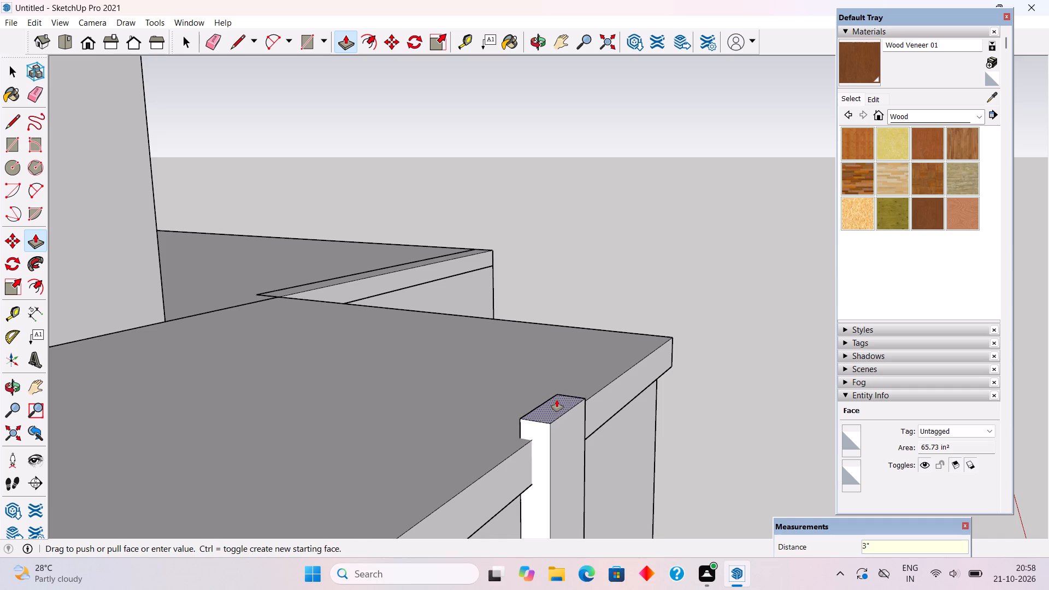
Draw a line about 1' 1" long across the strip's back face where it meets the roof surface.
scroll(621, 485, down, 7)
scroll(744, 404, down, 10)
middle_drag(722, 387, 639, 388)
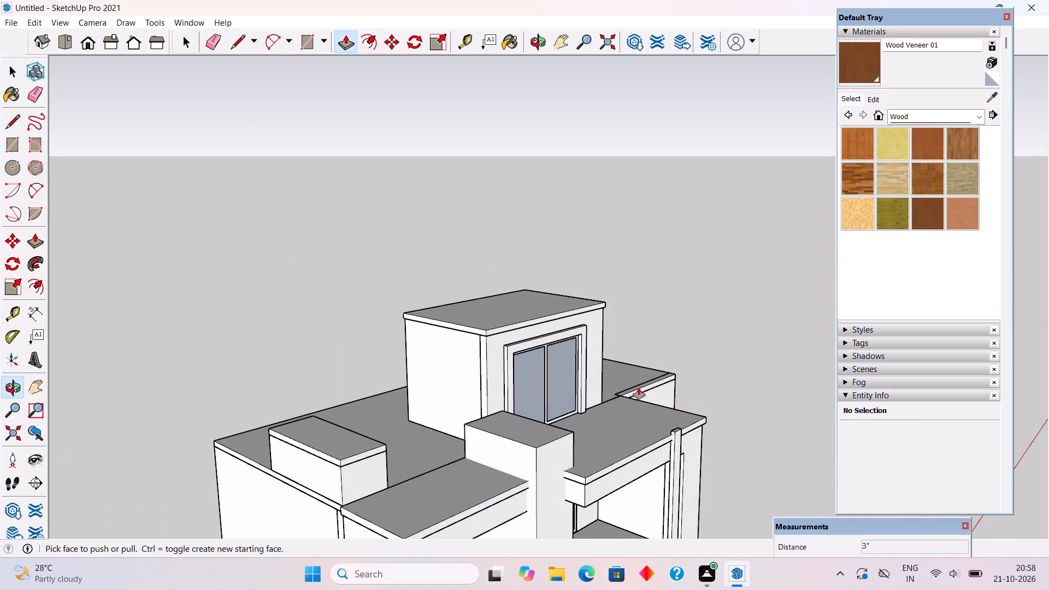
middle_drag(575, 415, 49, 299)
middle_drag(409, 414, 225, 479)
scroll(378, 444, up, 6)
scroll(414, 386, up, 5)
middle_drag(449, 353, 328, 392)
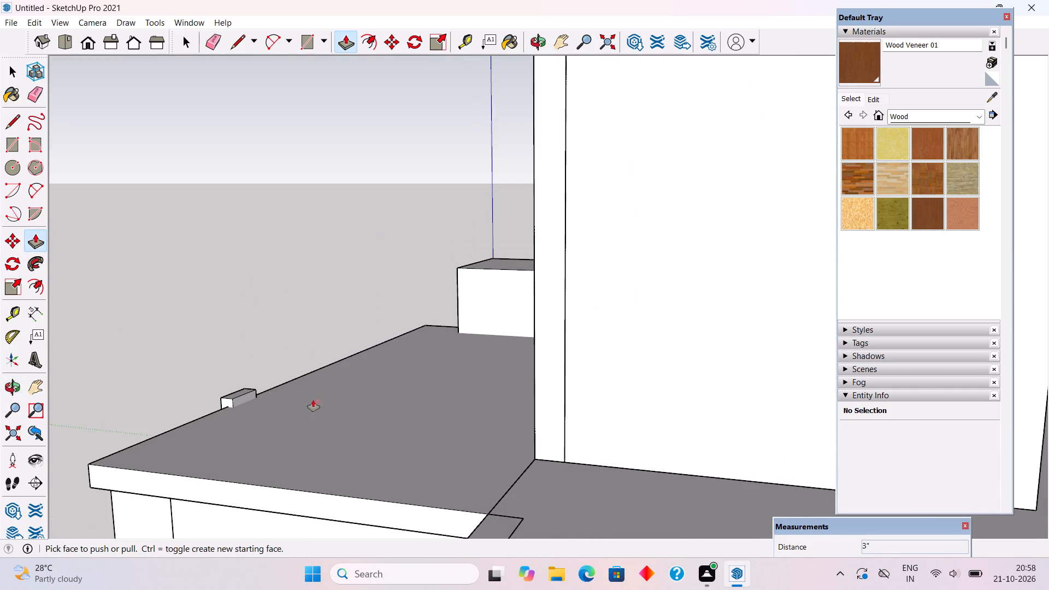
scroll(299, 412, up, 5)
scroll(82, 404, up, 5)
scroll(337, 438, down, 3)
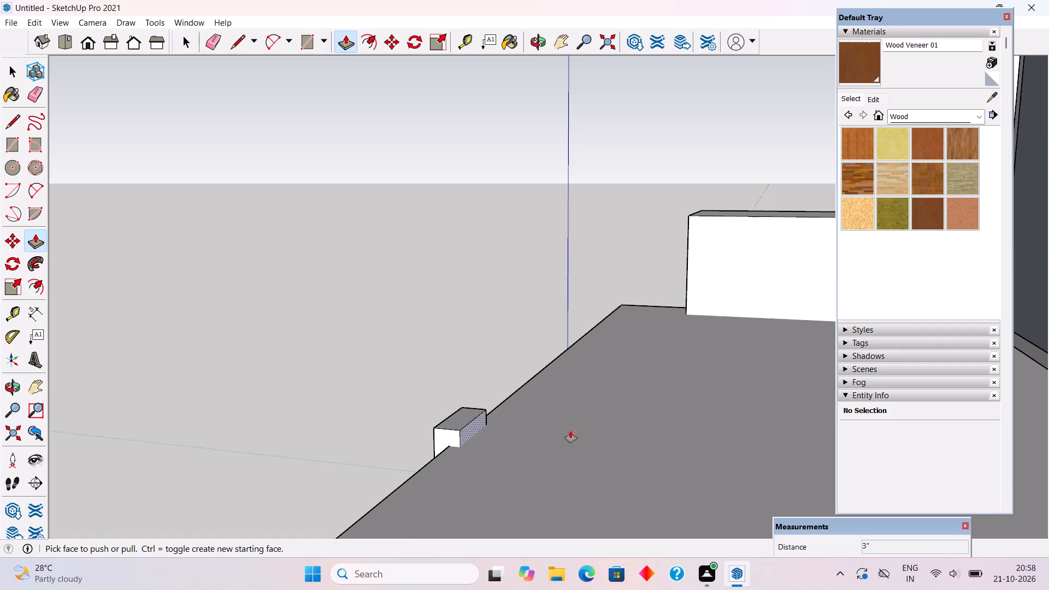
scroll(570, 431, up, 2)
key(l)
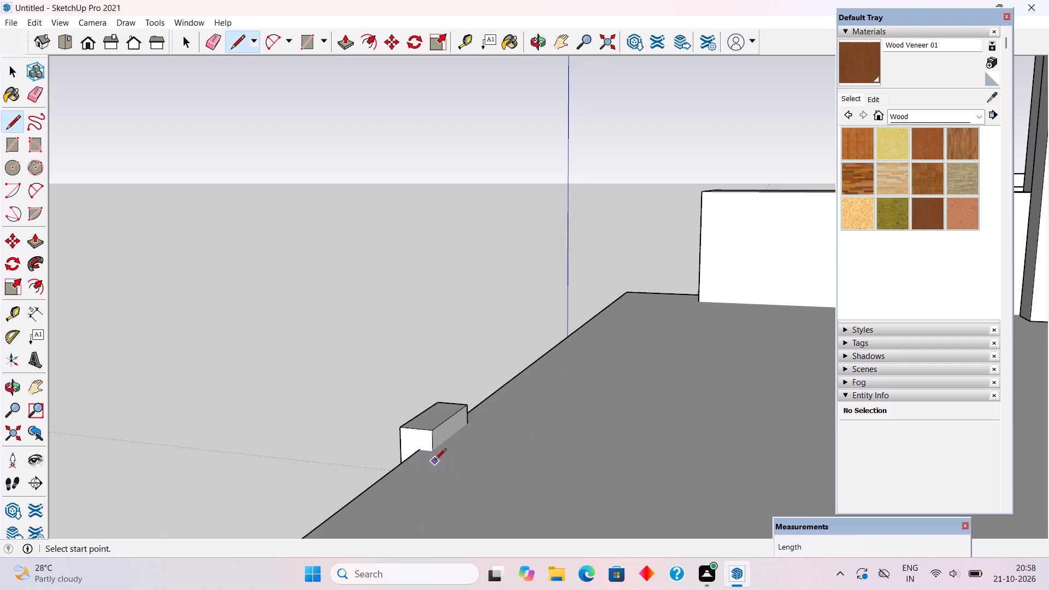
click(435, 453)
click(470, 420)
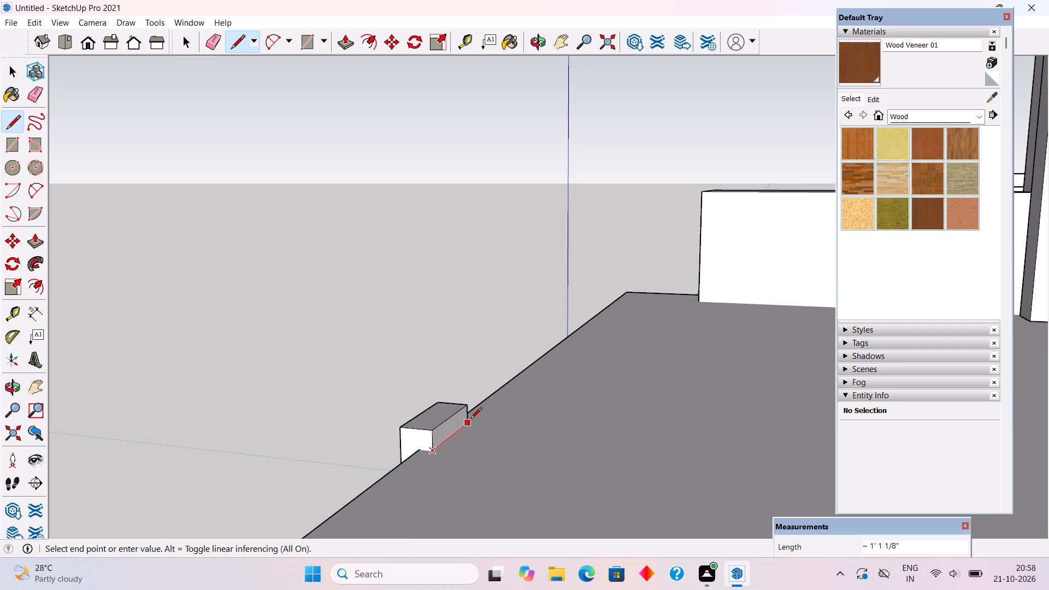
Pull the strip's upper back face 2' inward over the roof surface.
key(p)
click(441, 436)
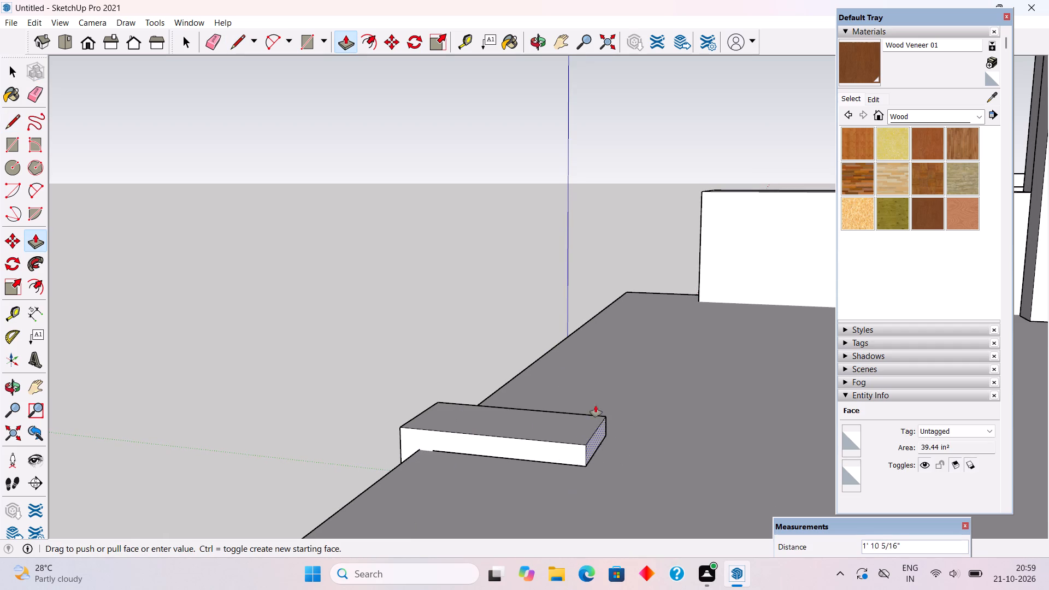
click(703, 216)
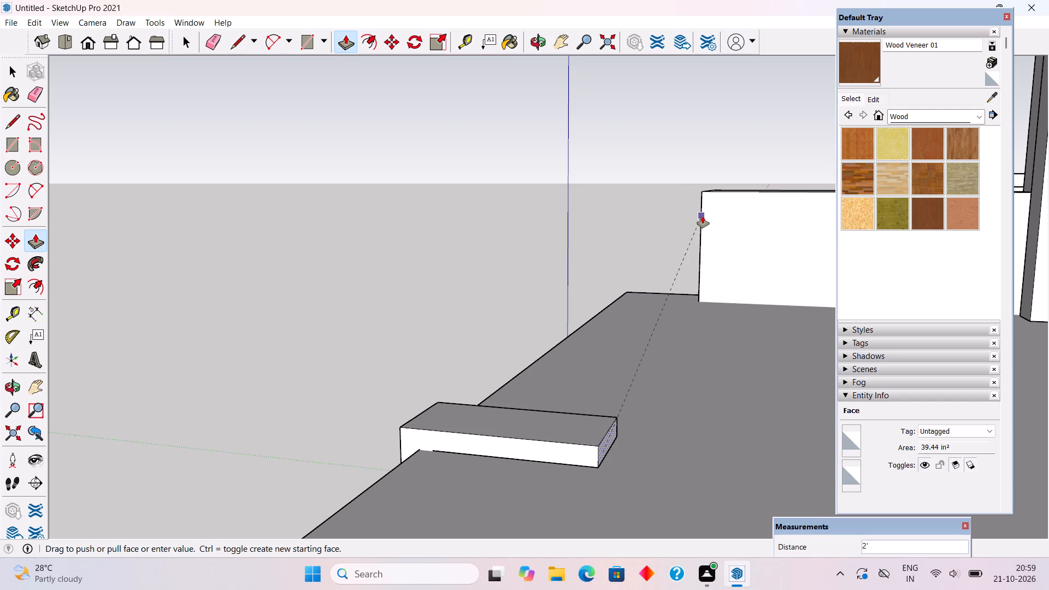
scroll(608, 446, down, 15)
middle_drag(526, 478, 708, 392)
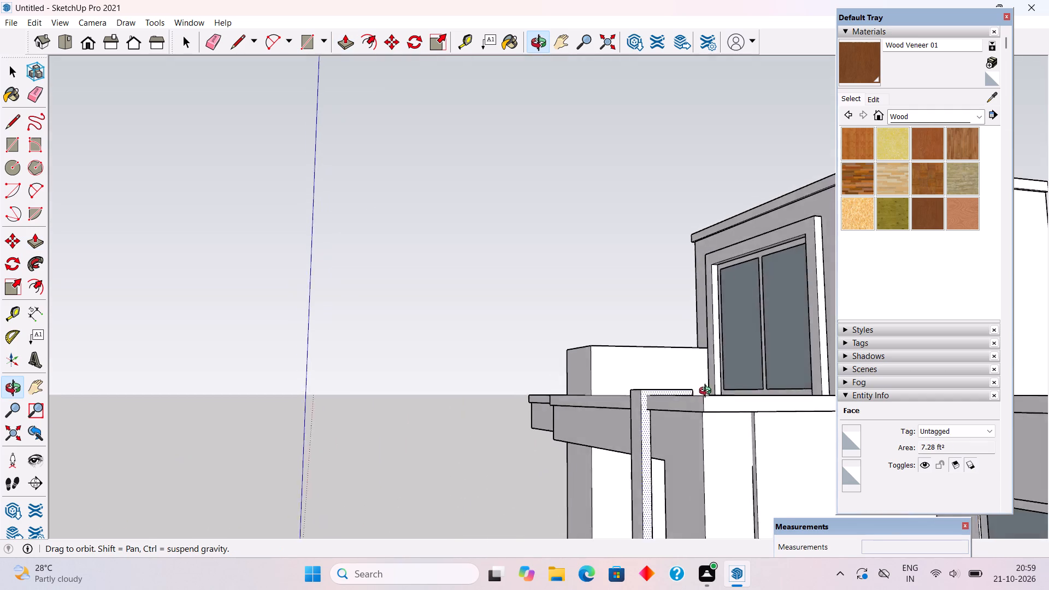
middle_drag(708, 392, 779, 397)
key(space)
scroll(670, 268, down, 6)
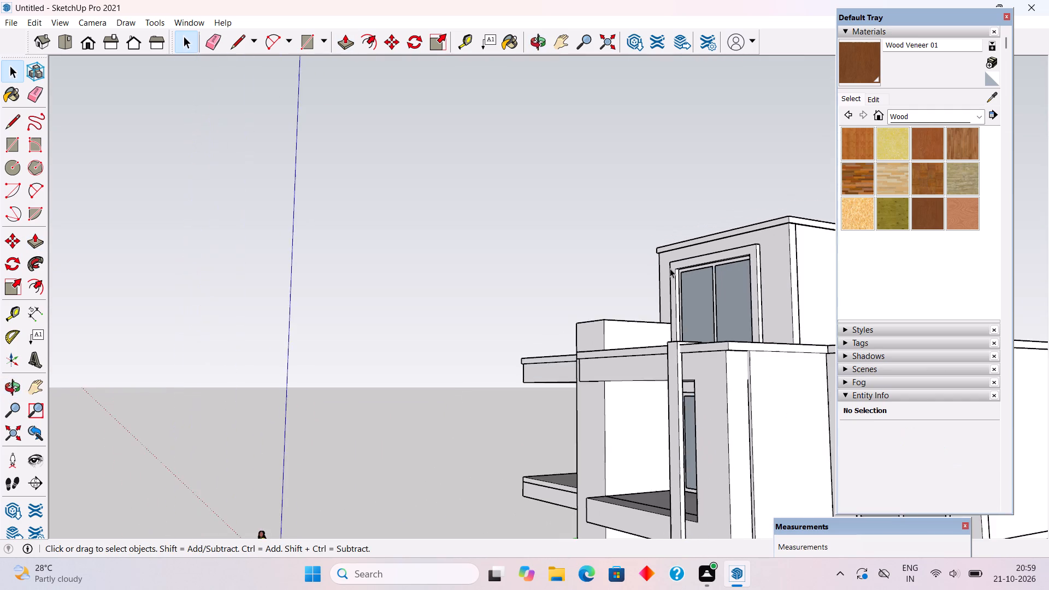
Make the whole vertical strip at the upper front balcony into a group.
scroll(670, 268, down, 3)
scroll(683, 464, up, 1)
middle_drag(610, 396, 785, 420)
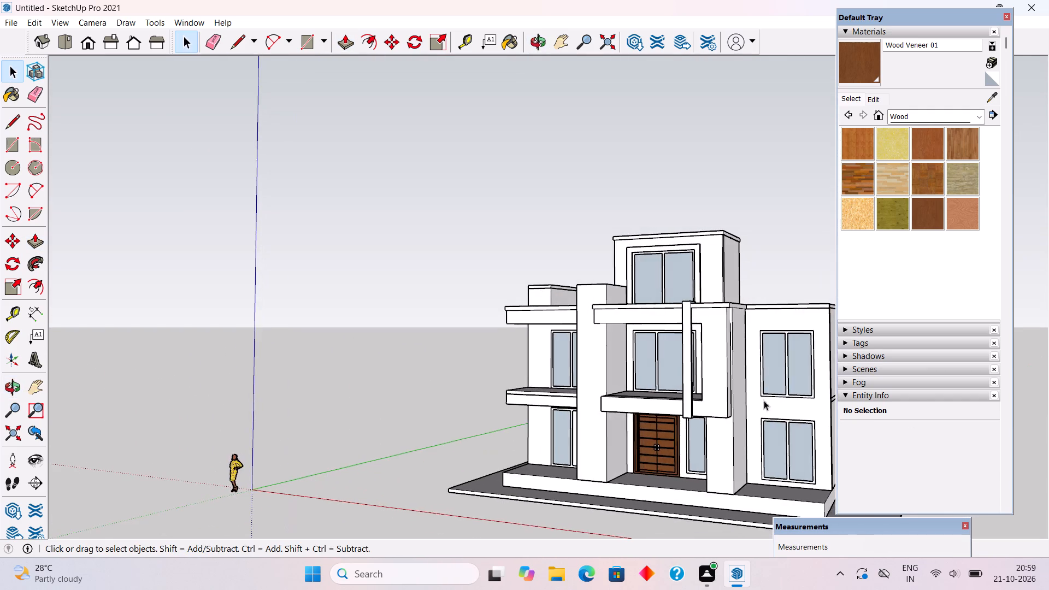
scroll(762, 399, up, 5)
middle_drag(650, 391, 817, 410)
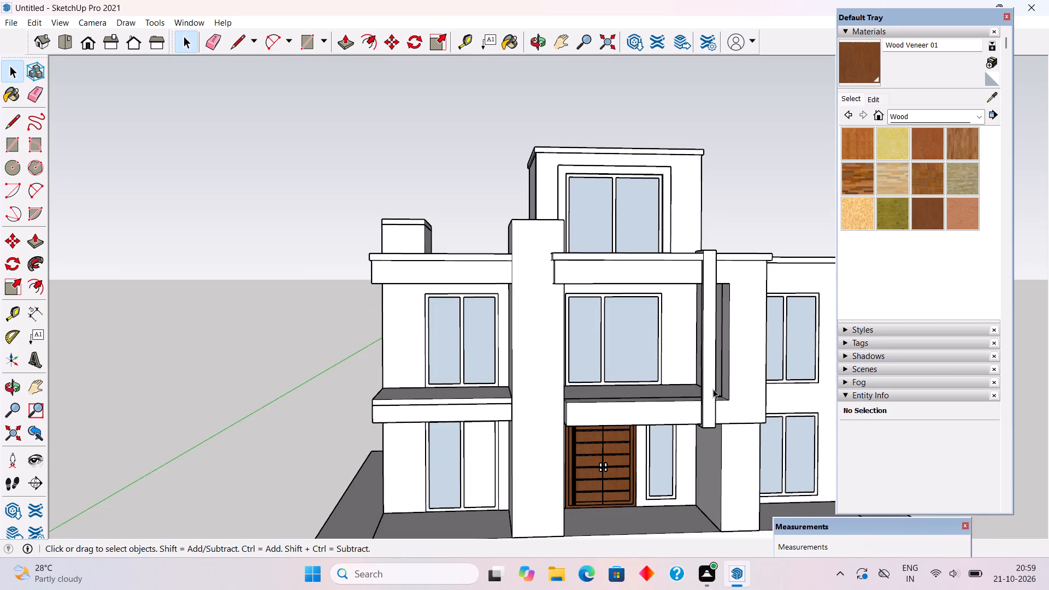
triple_click(711, 381)
right_click(711, 381)
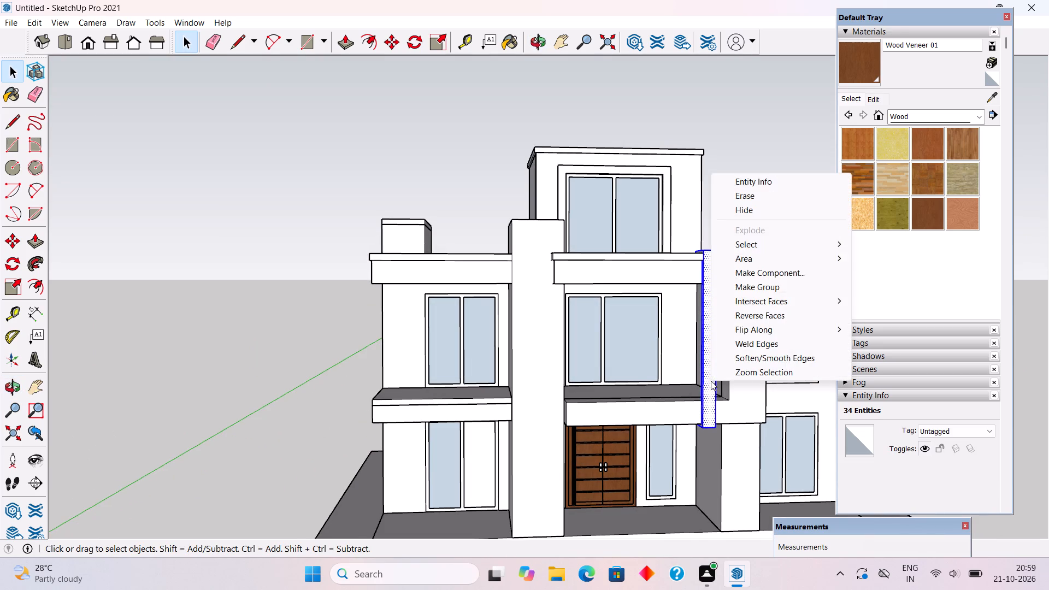
click(738, 288)
Copy the strip group along the red axis across the balcony front twice, at 2' spacing.
middle_drag(676, 357, 881, 373)
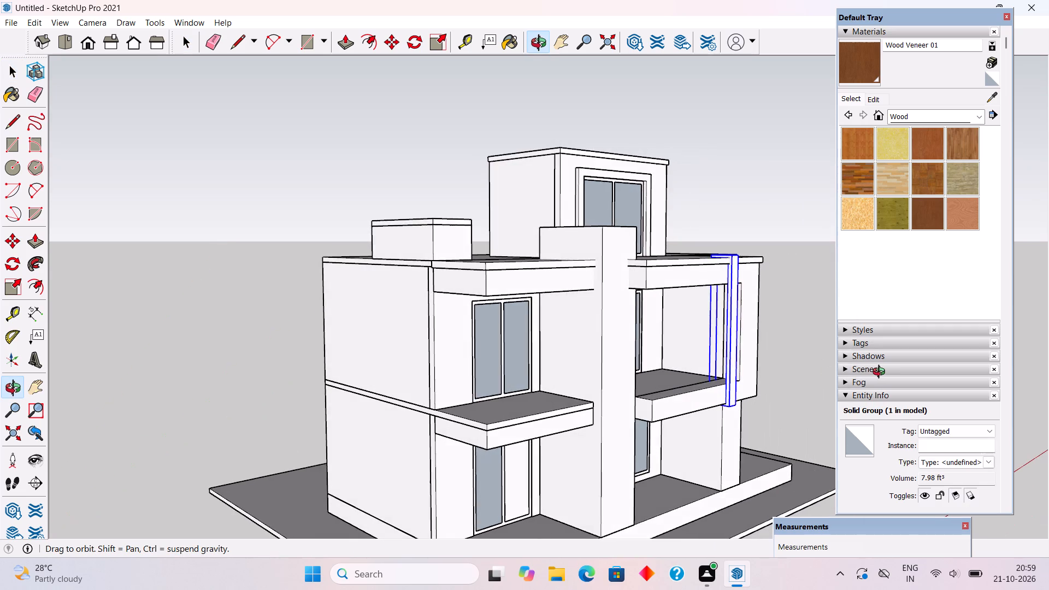
middle_drag(881, 373, 878, 376)
scroll(729, 417, up, 15)
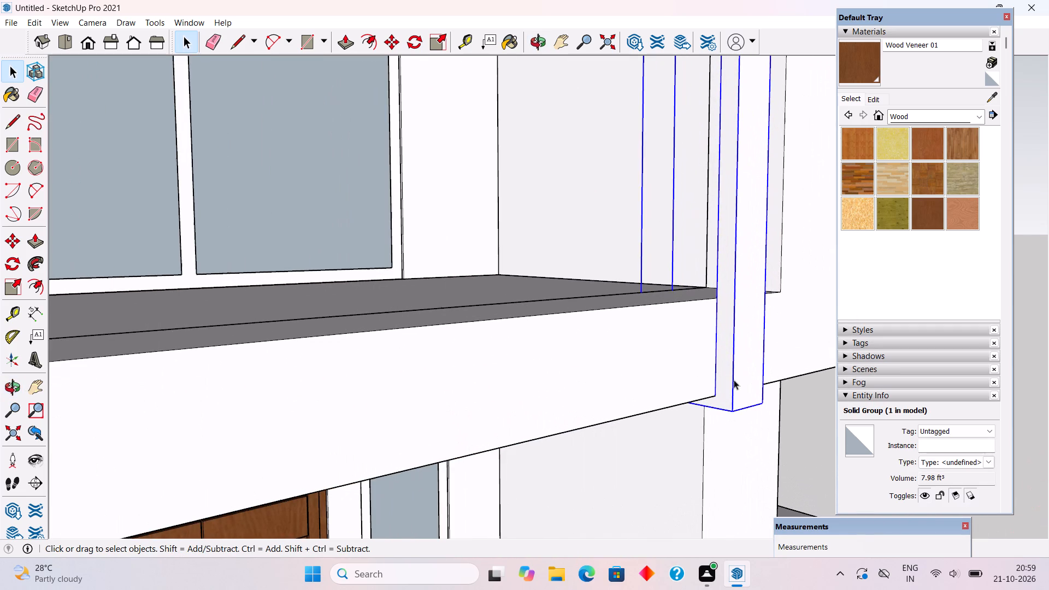
key(m)
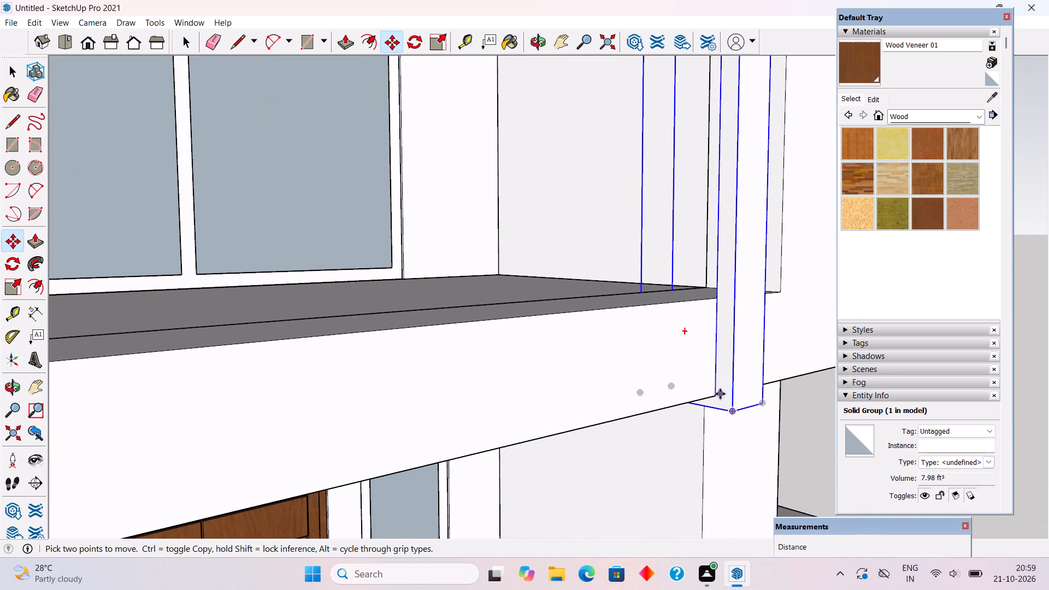
click(712, 399)
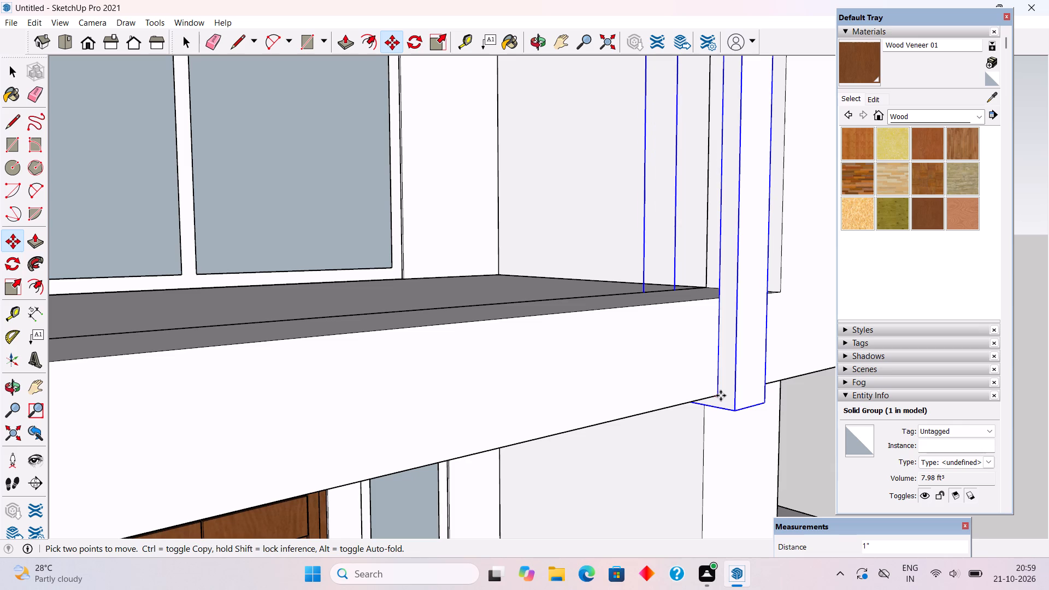
click(721, 396)
click(721, 396)
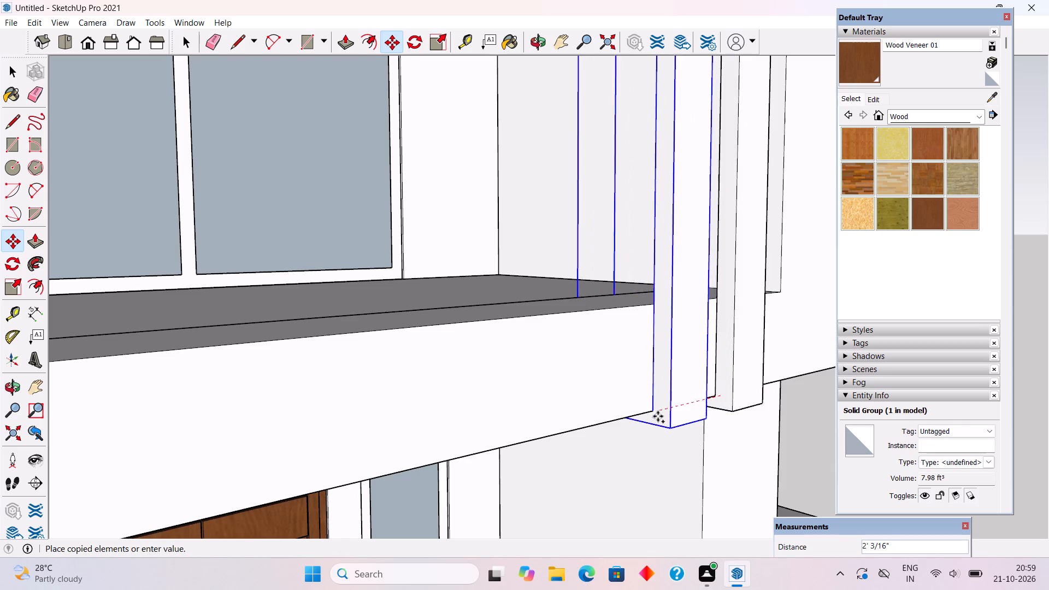
text(2')
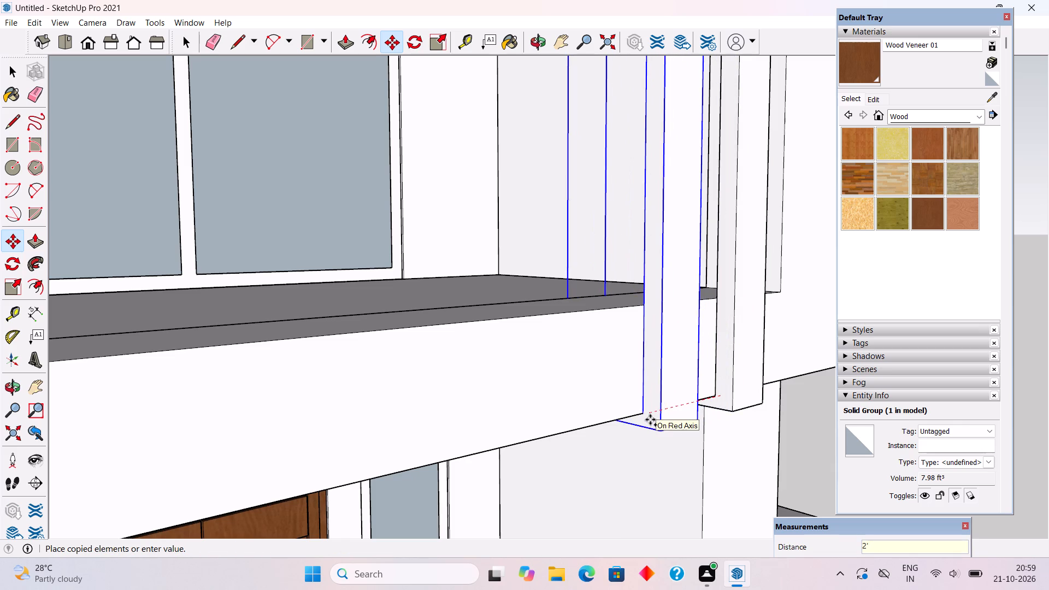
key(Return)
key(x)
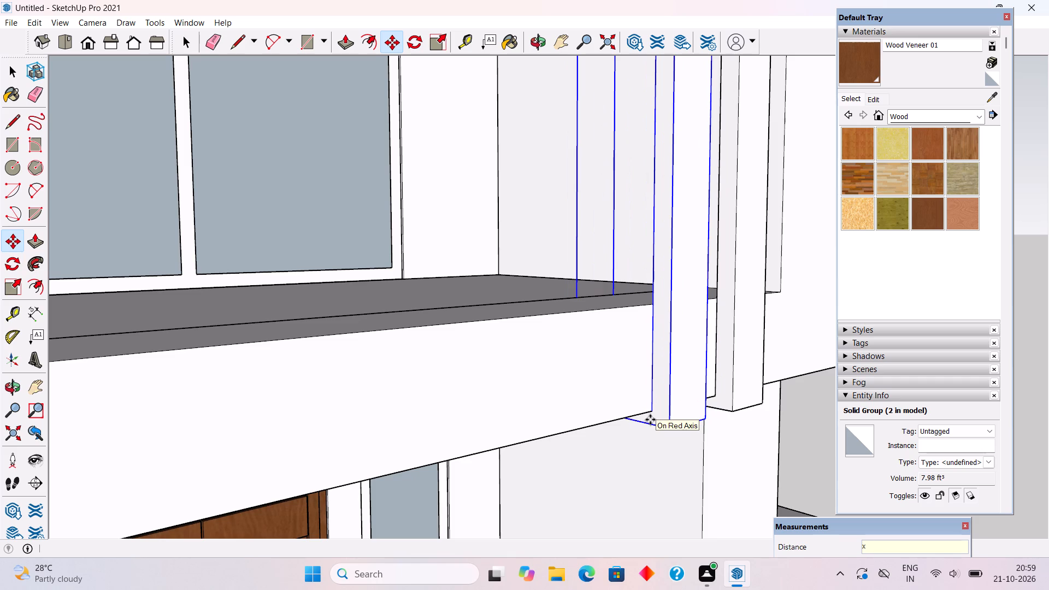
key(2)
key(Return)
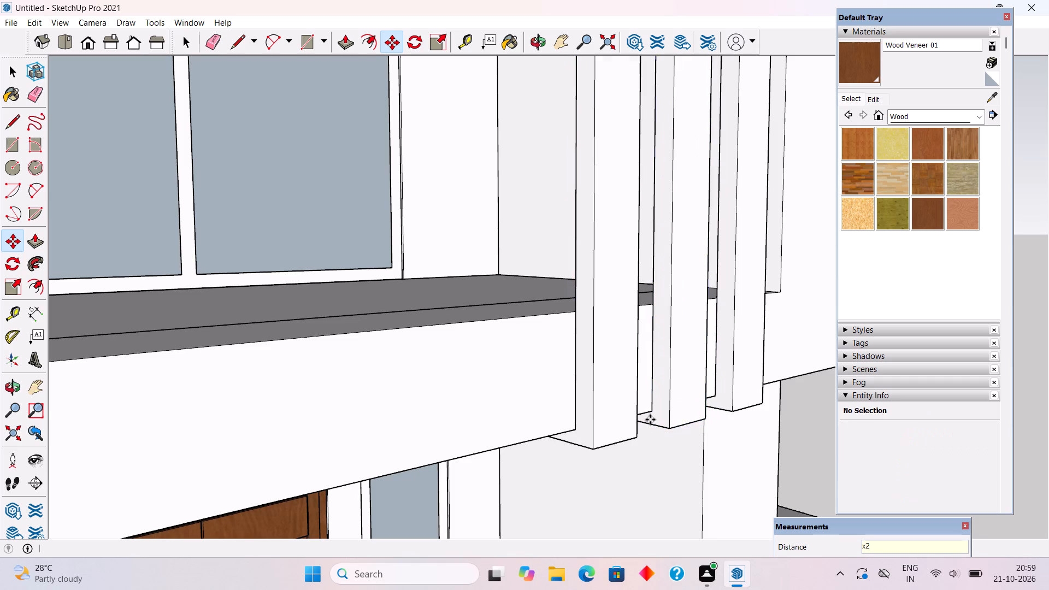
scroll(717, 526, down, 11)
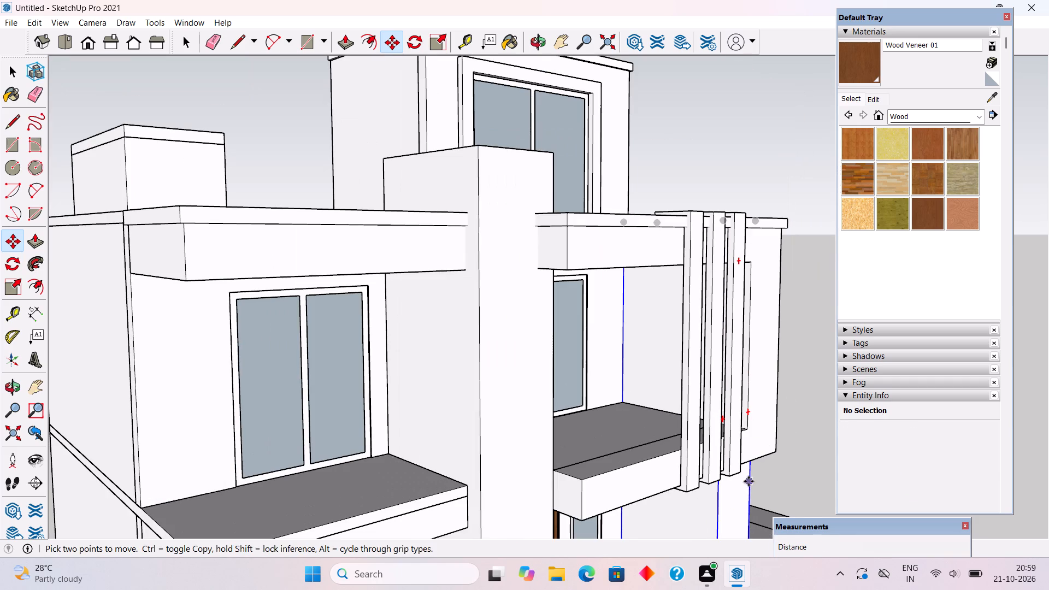
key(space)
Examine the position and spacing of the three vertical strips across the upper front balcony.
scroll(762, 468, down, 3)
middle_drag(734, 447, 656, 436)
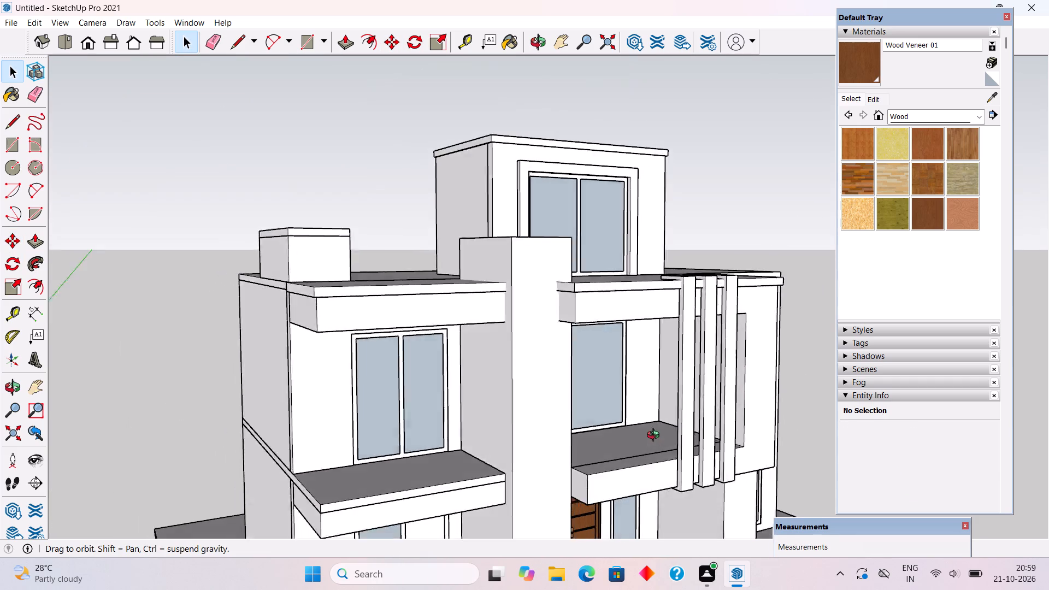
middle_drag(656, 436, 625, 430)
scroll(625, 430, down, 4)
middle_click(625, 430)
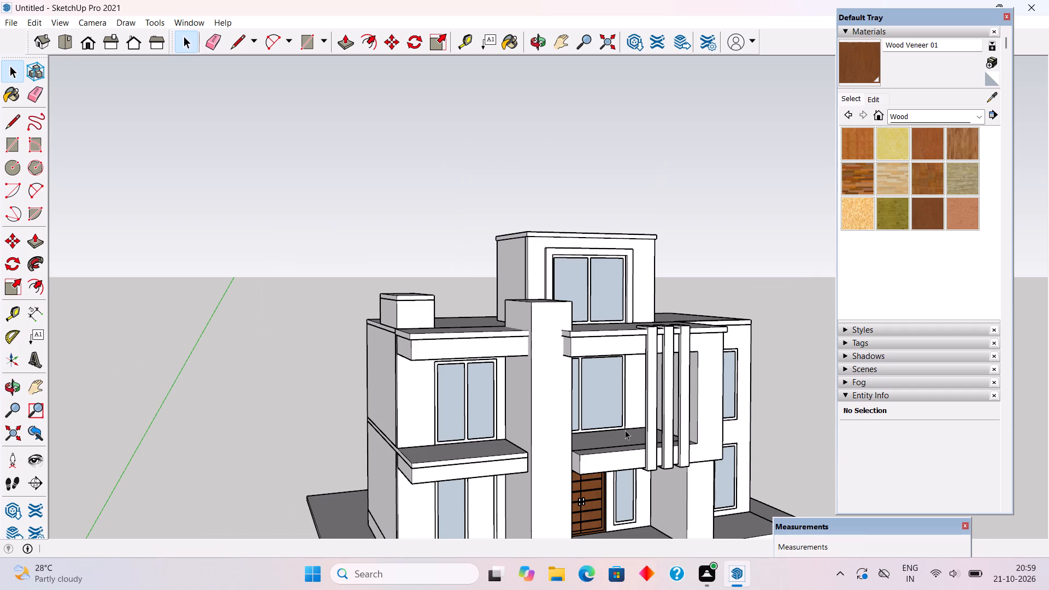
scroll(642, 410, down, 3)
scroll(668, 432, up, 9)
middle_drag(685, 471, 608, 462)
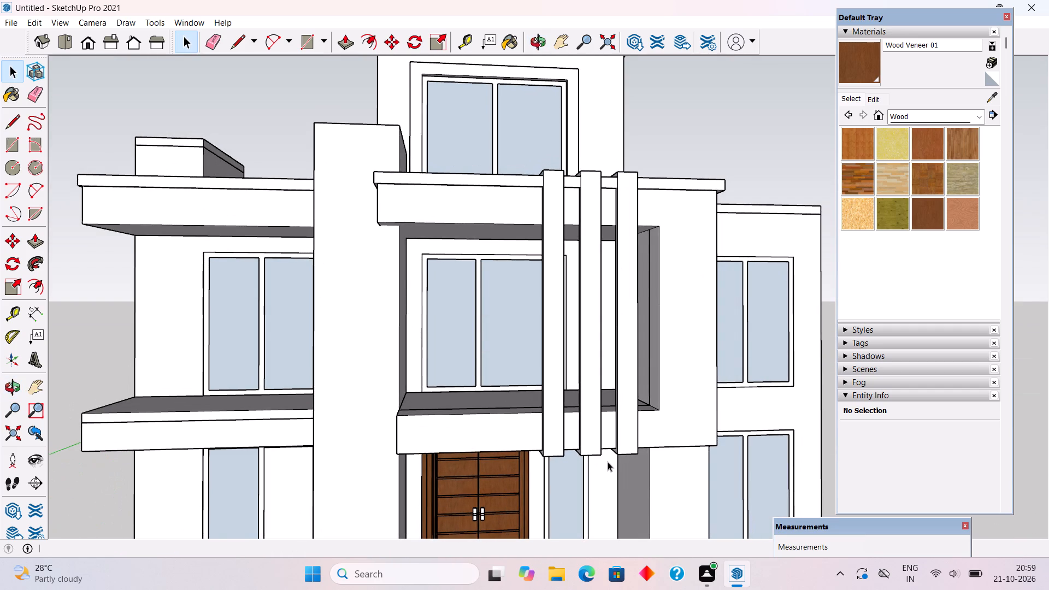
Move the strip nearest the balcony's solid side wall about 6" closer to that wall.
scroll(608, 462, up, 5)
scroll(665, 416, up, 2)
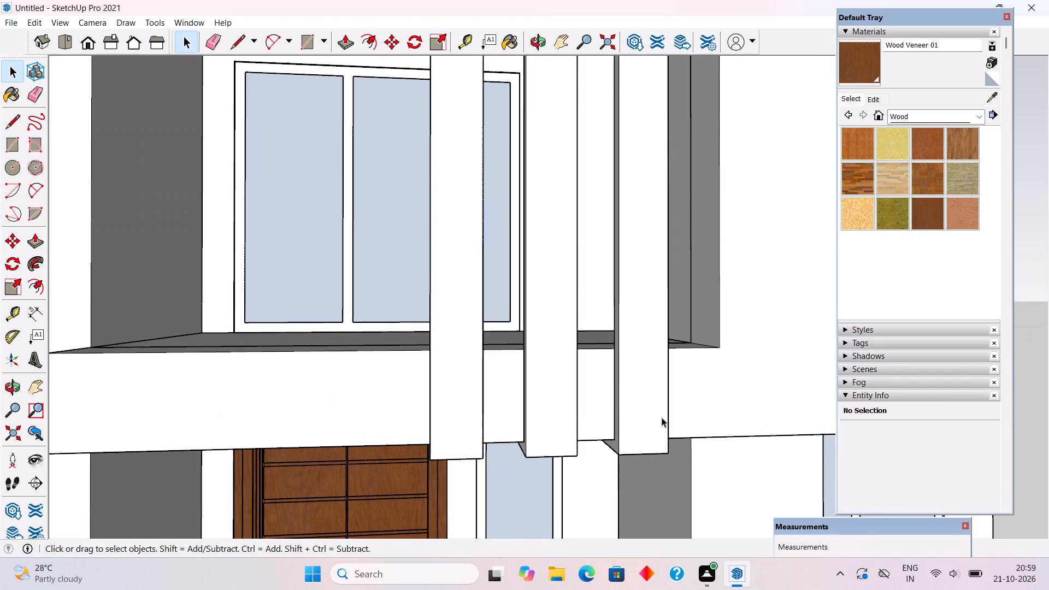
click(662, 417)
middle_drag(677, 412, 577, 427)
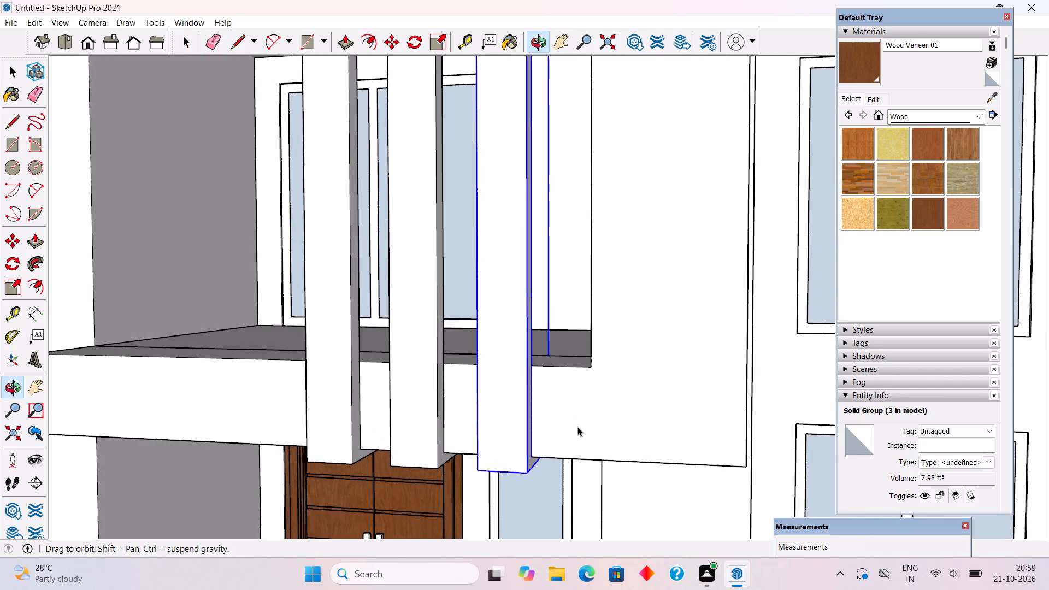
middle_drag(577, 427, 577, 424)
key(m)
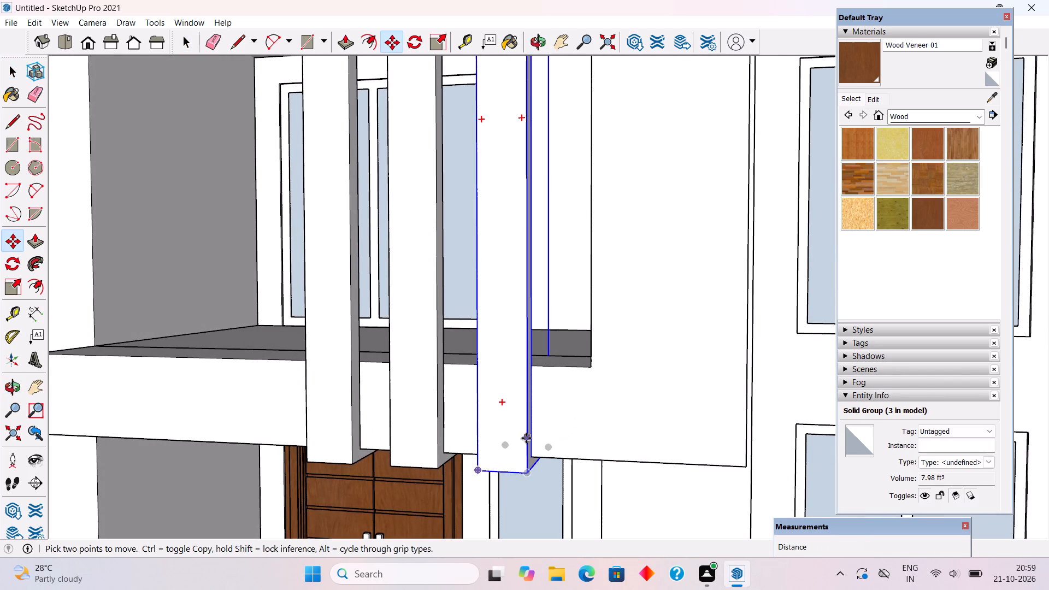
click(526, 438)
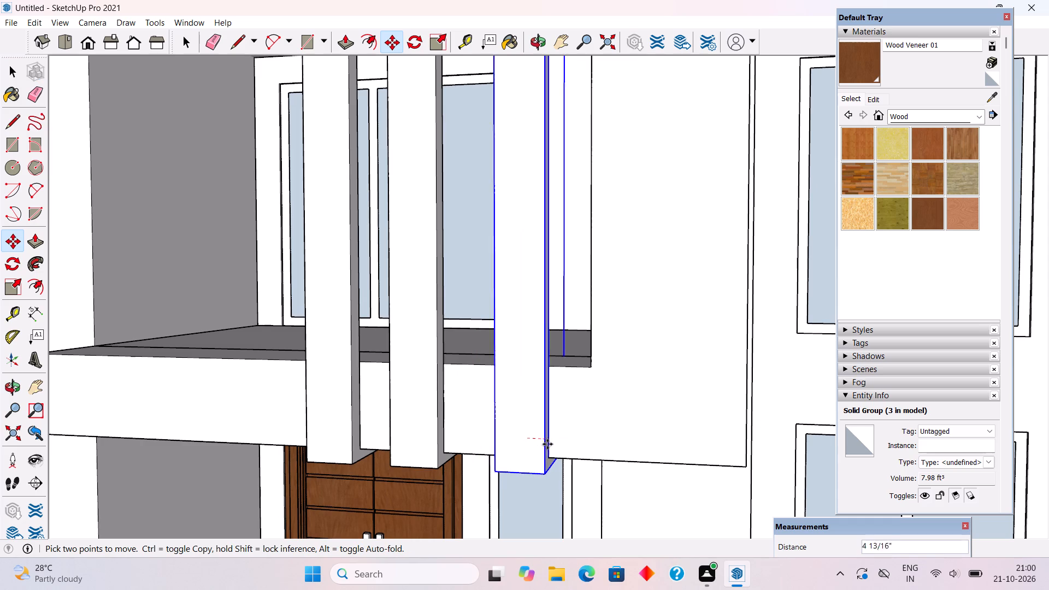
click(550, 445)
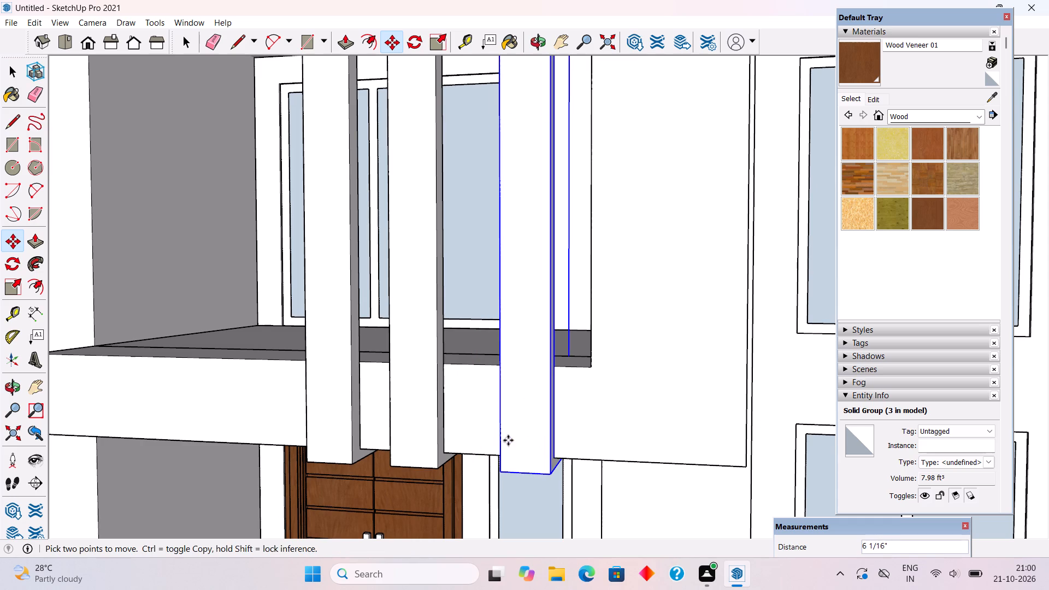
Move the middle strip 6" along the balcony front towards the solid side wall.
key(space)
click(427, 428)
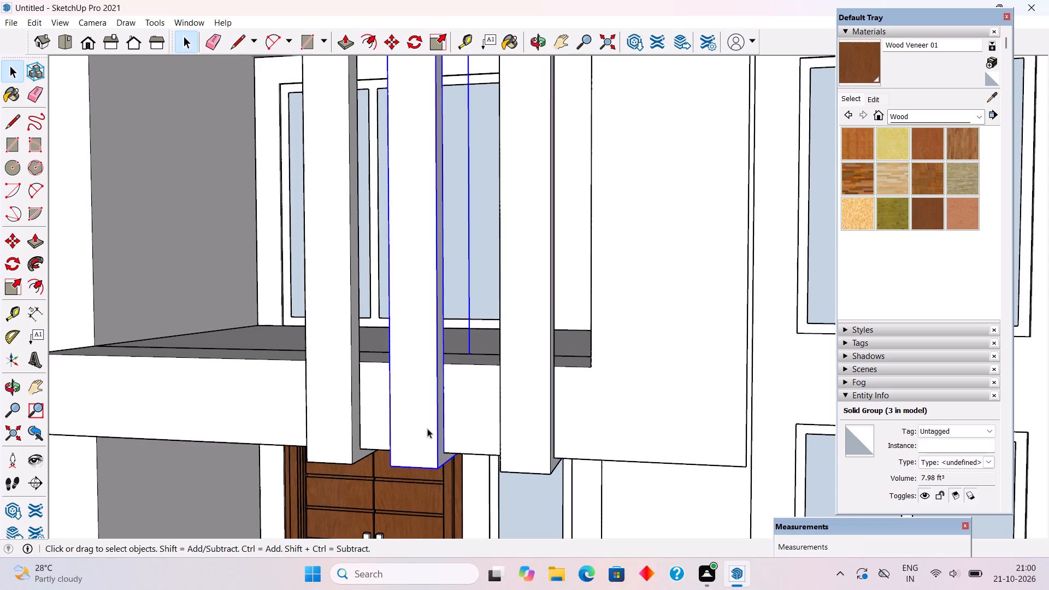
key(m)
click(427, 428)
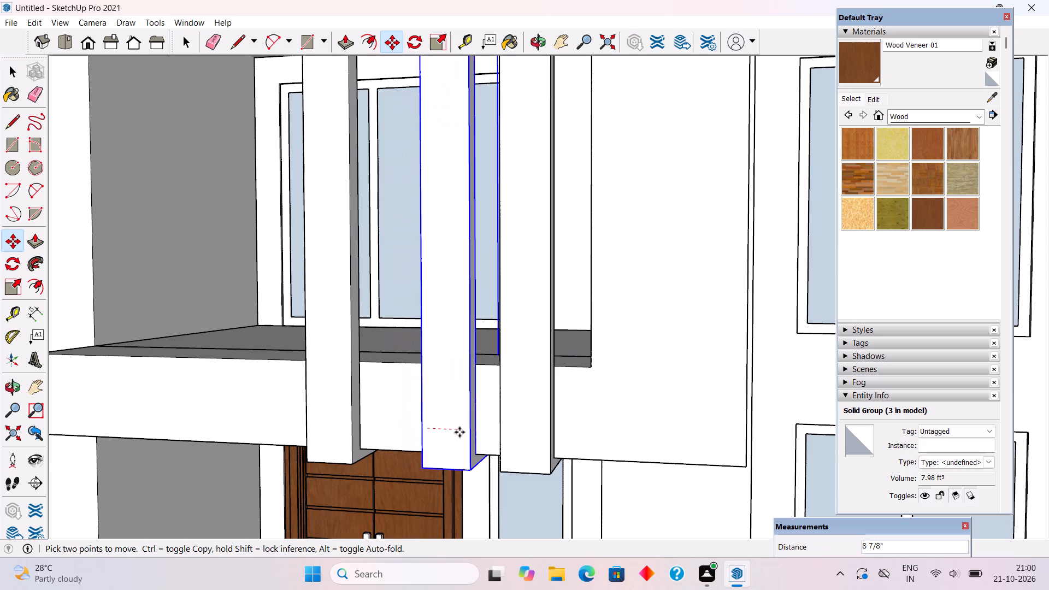
text(6")
key(Return)
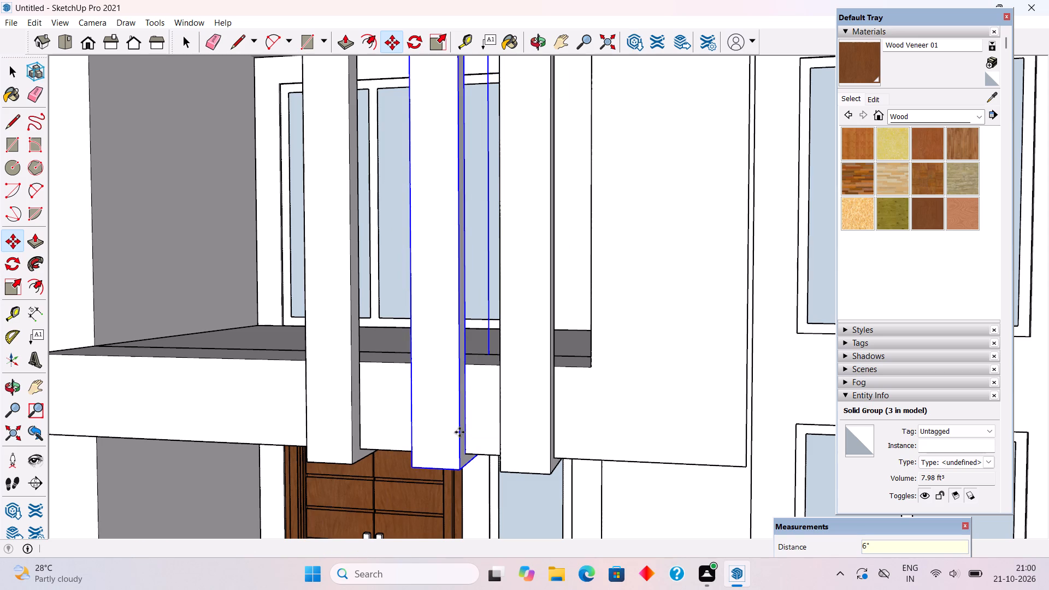
key(space)
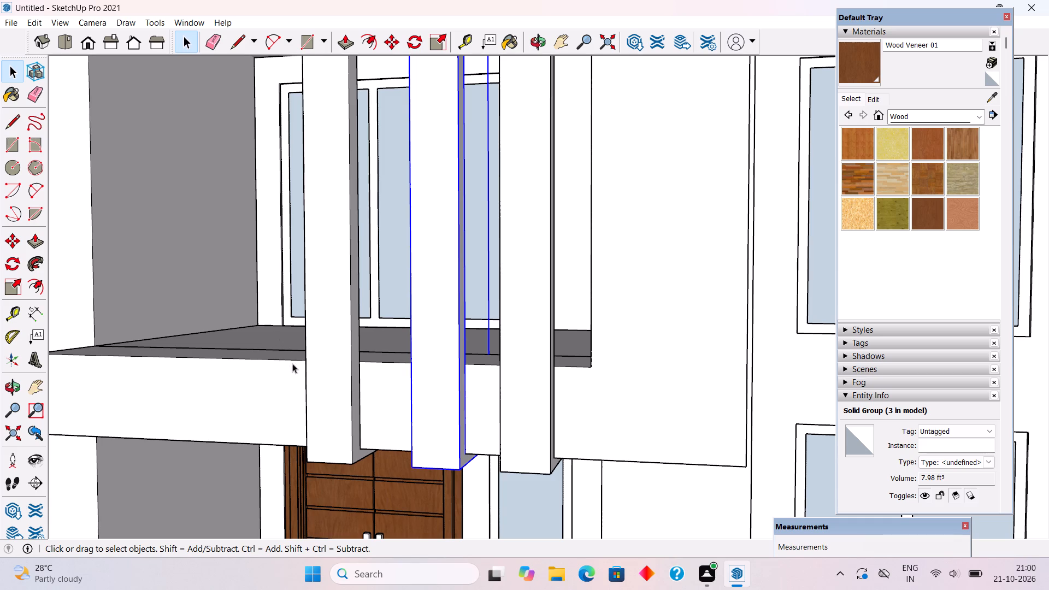
Move the strip farthest from the solid side wall 6" along the balcony front towards that wall.
click(326, 384)
key(m)
click(328, 386)
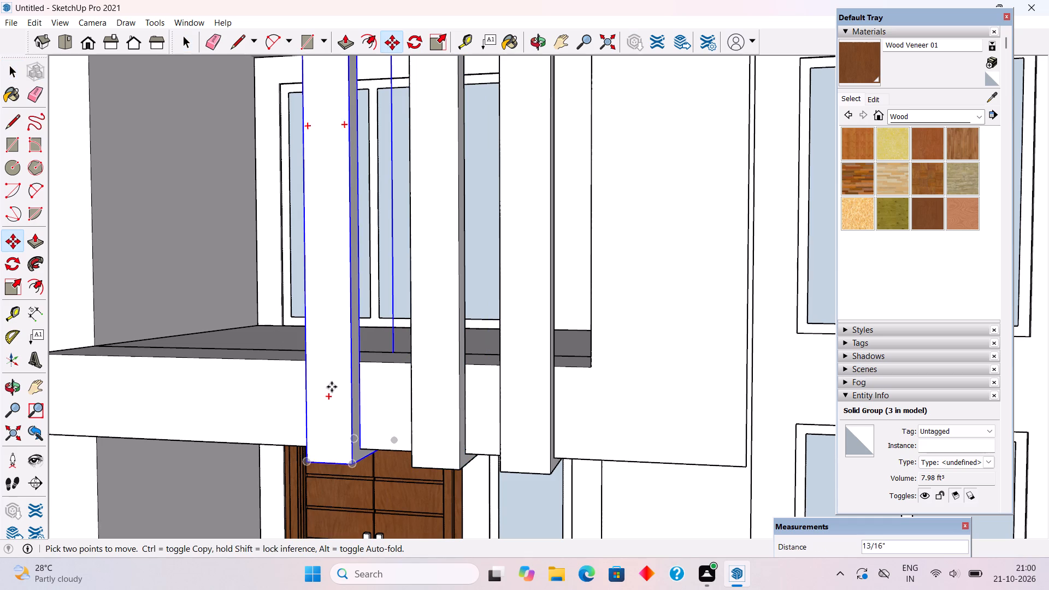
text(6")
key(Return)
key(space)
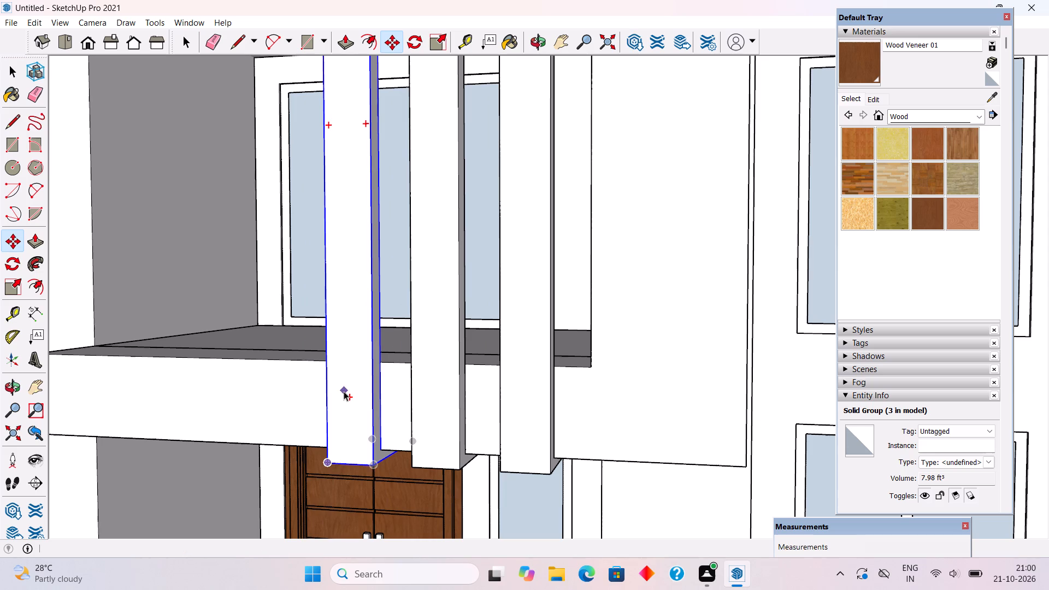
Inside the group of the strip nearest the solid side wall, push the side face facing the middle strip 2" inward.
scroll(344, 391, down, 8)
middle_drag(344, 391, 488, 411)
scroll(482, 383, up, 6)
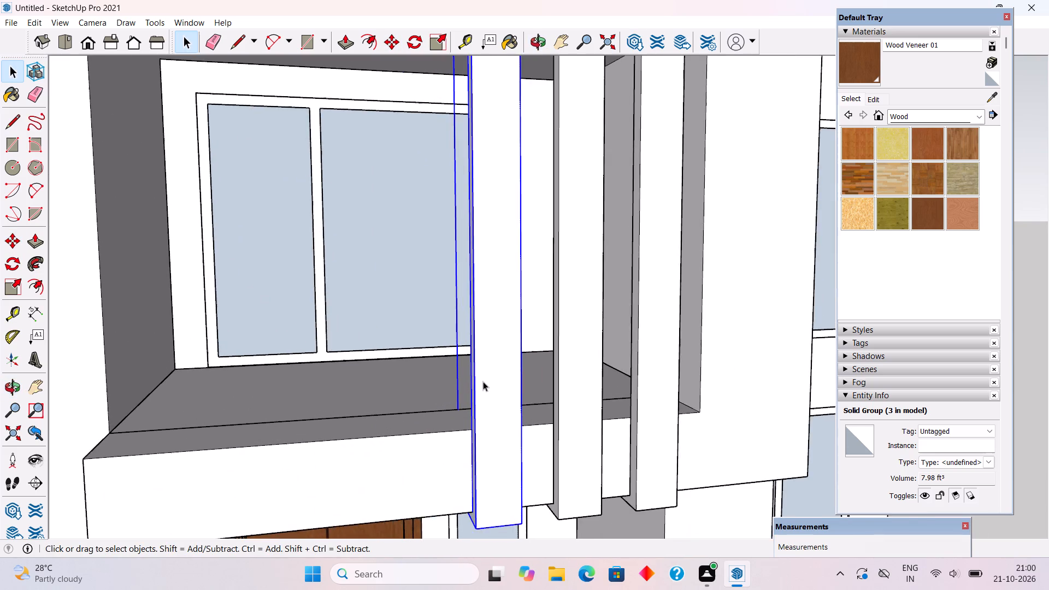
scroll(487, 381, up, 1)
triple_click(661, 377)
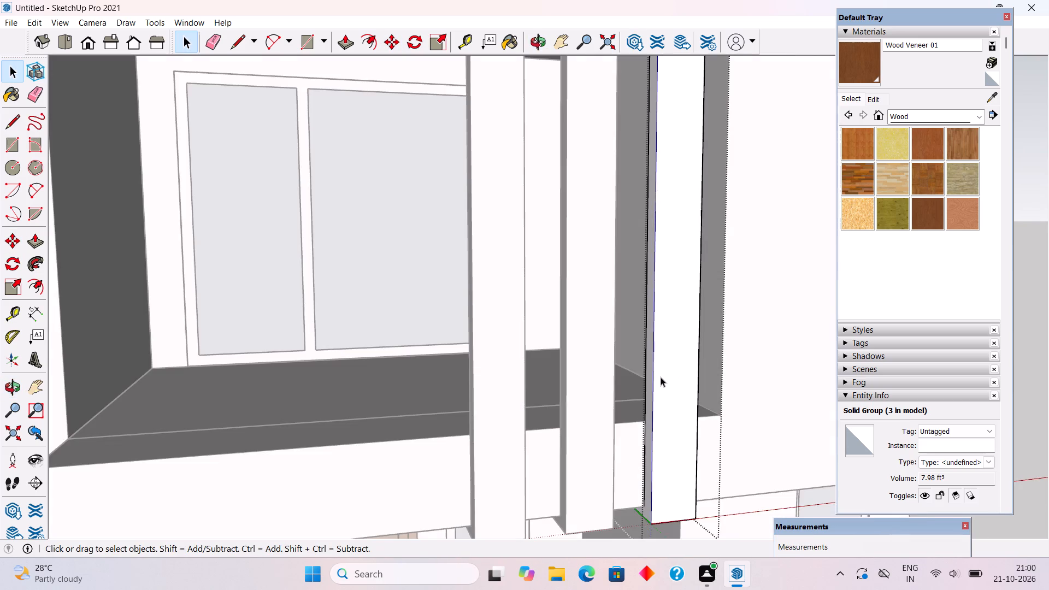
scroll(634, 364, up, 5)
key(p)
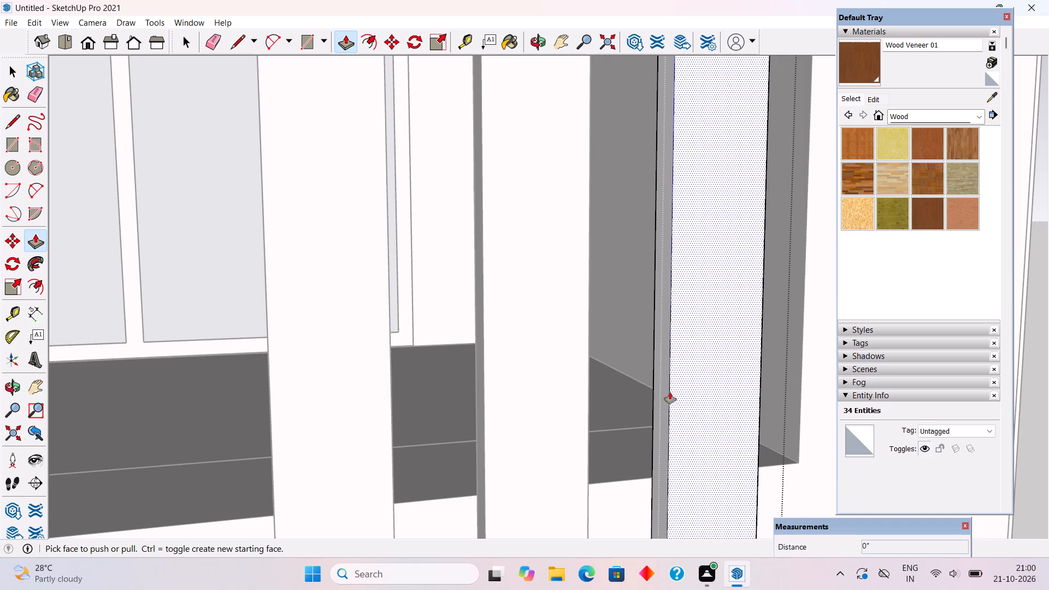
click(664, 408)
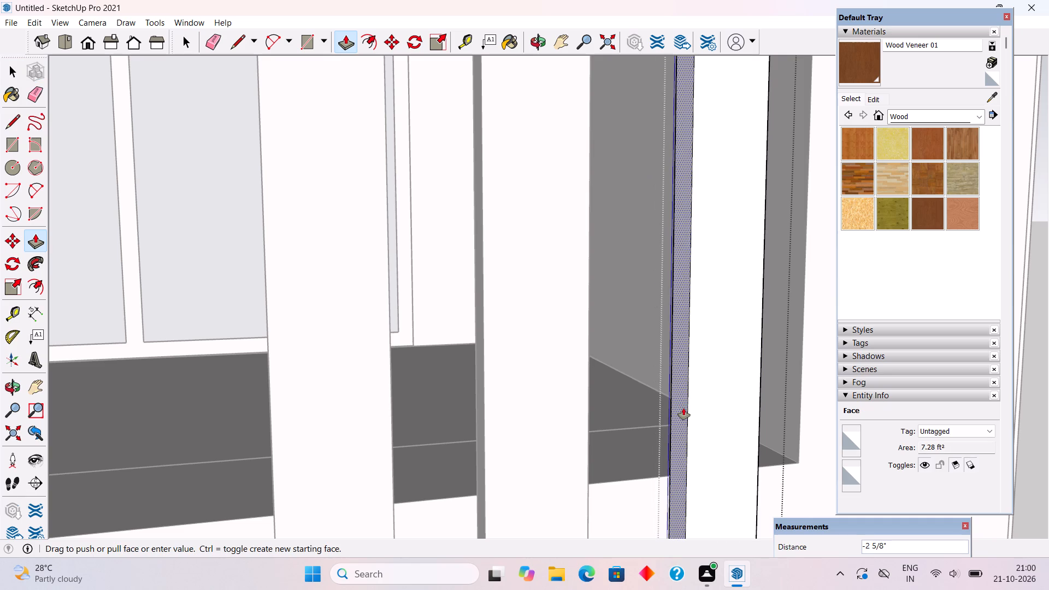
text(2")
key(Return)
key(space)
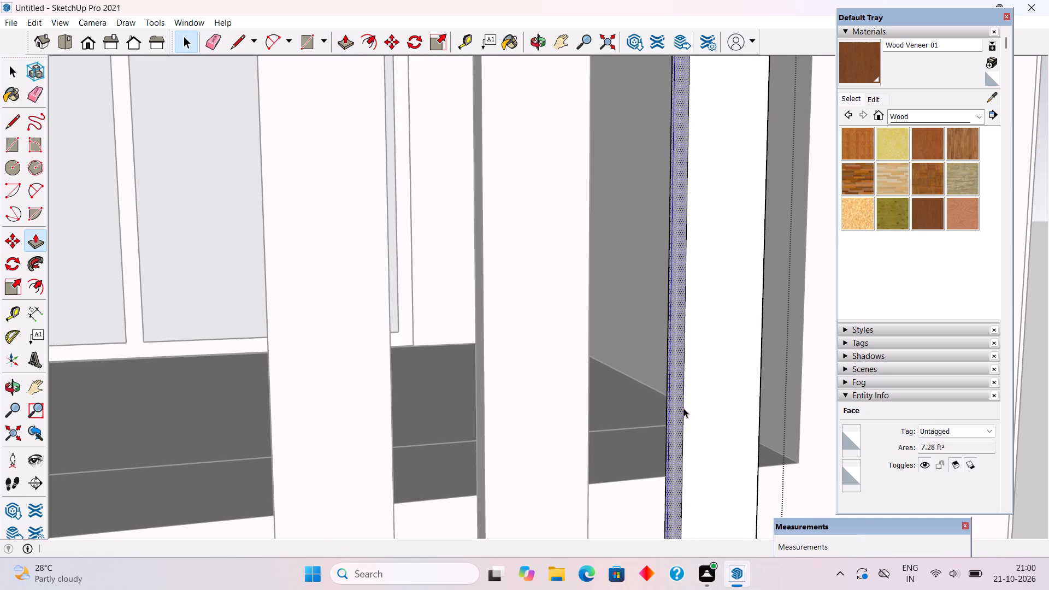
Inside the middle strip's group, push the side face away from the solid side wall 2" inward.
scroll(616, 402, down, 6)
triple_click(565, 421)
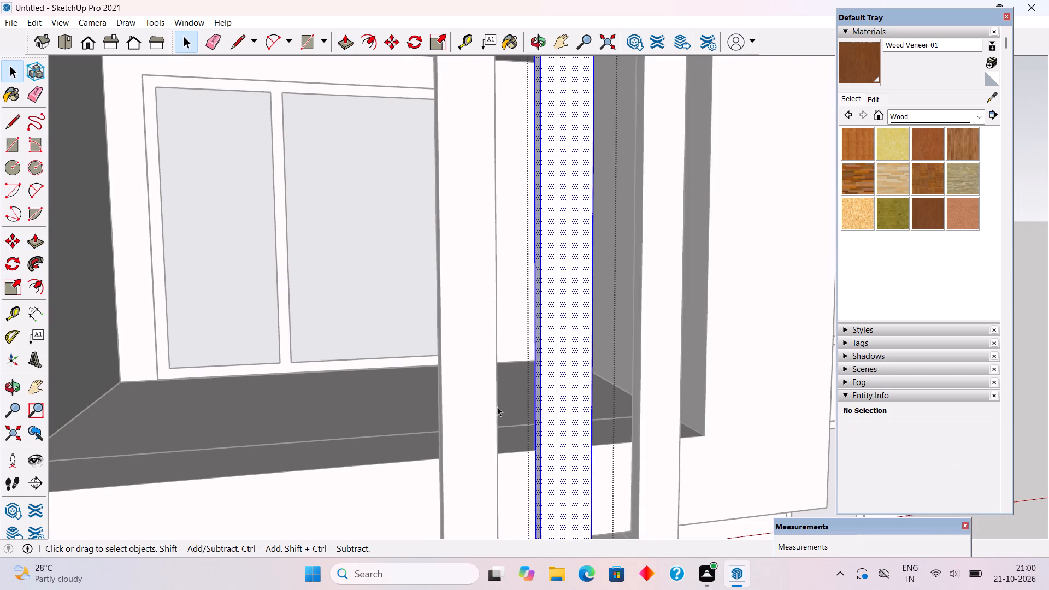
middle_drag(497, 406, 549, 396)
key(p)
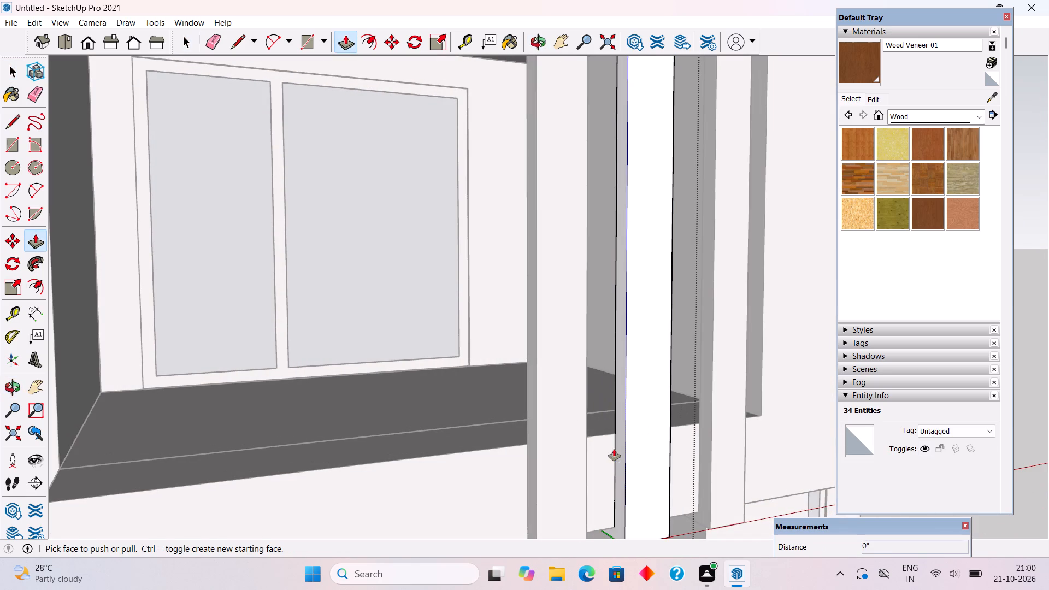
click(620, 452)
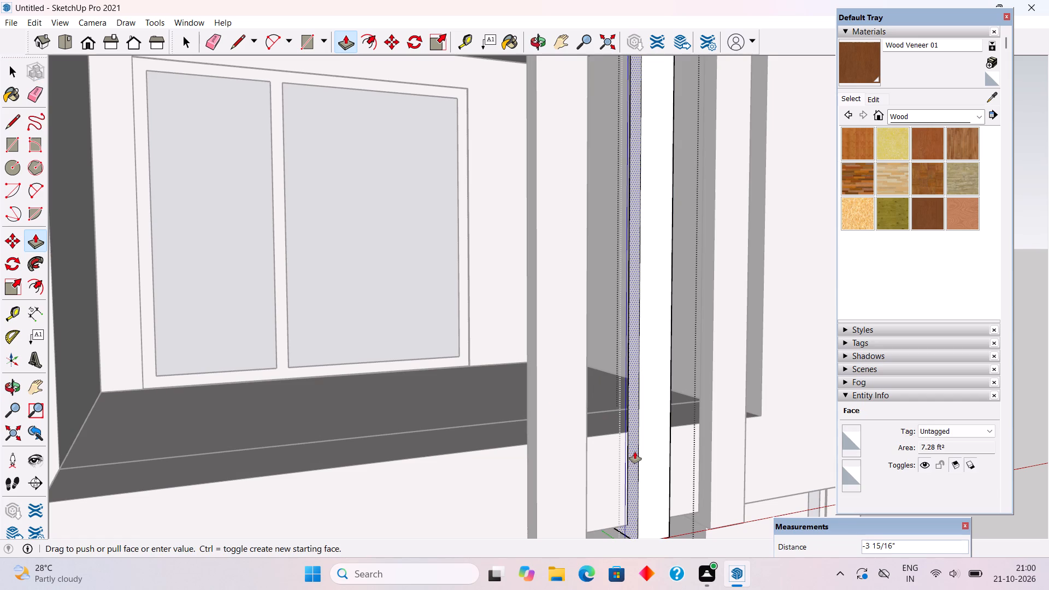
text(2")
key(Return)
key(space)
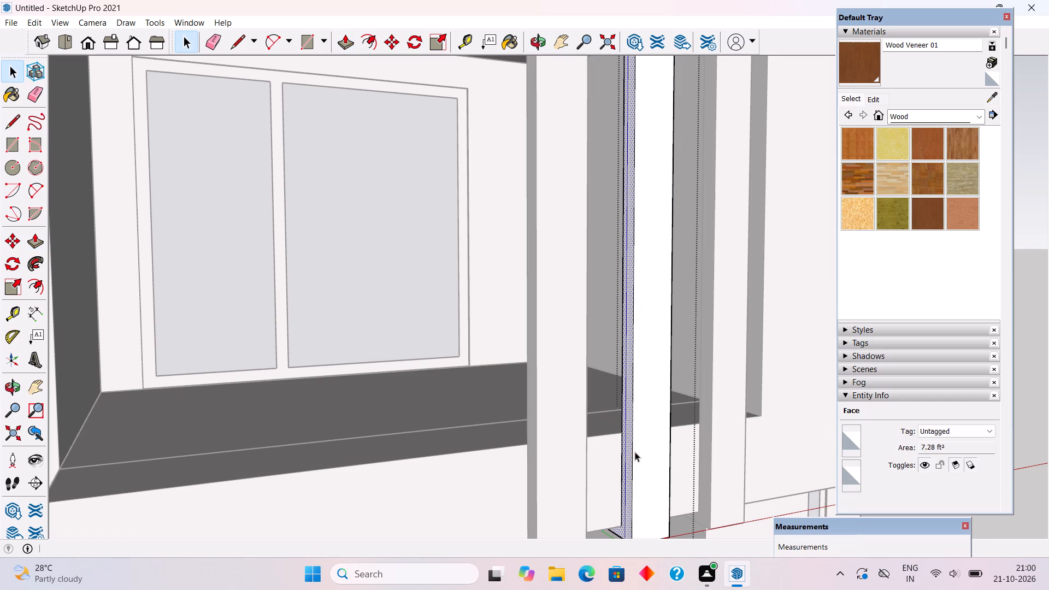
Inside the group of the strip farthest from the solid side wall, push the side face away from that wall 2" inward.
triple_click(535, 436)
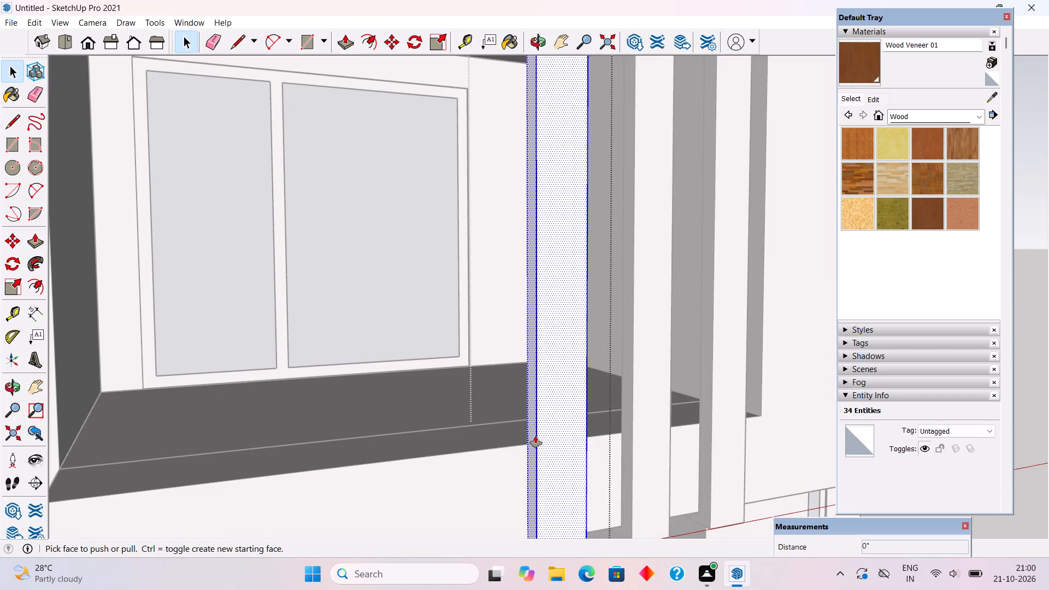
key(p)
click(531, 438)
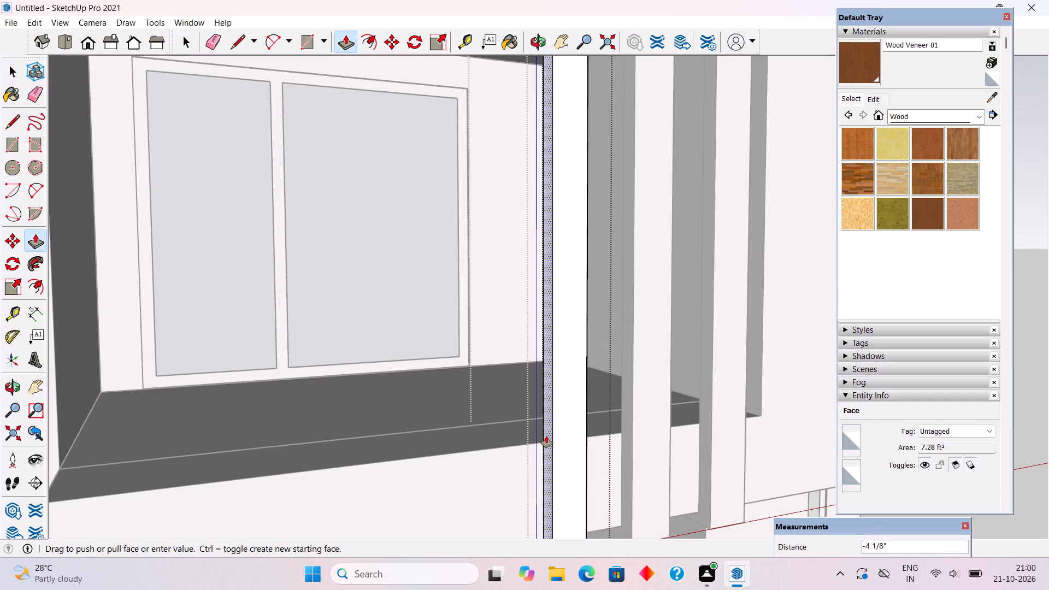
text(2")
key(Return)
key(space)
scroll(546, 436, down, 3)
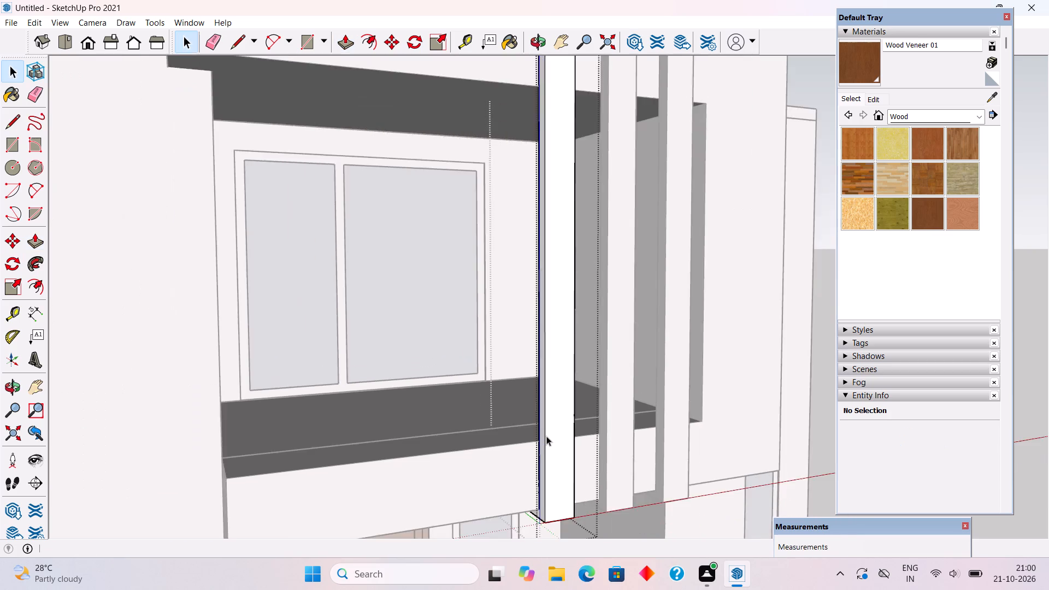
scroll(546, 436, down, 6)
middle_drag(460, 459, 348, 469)
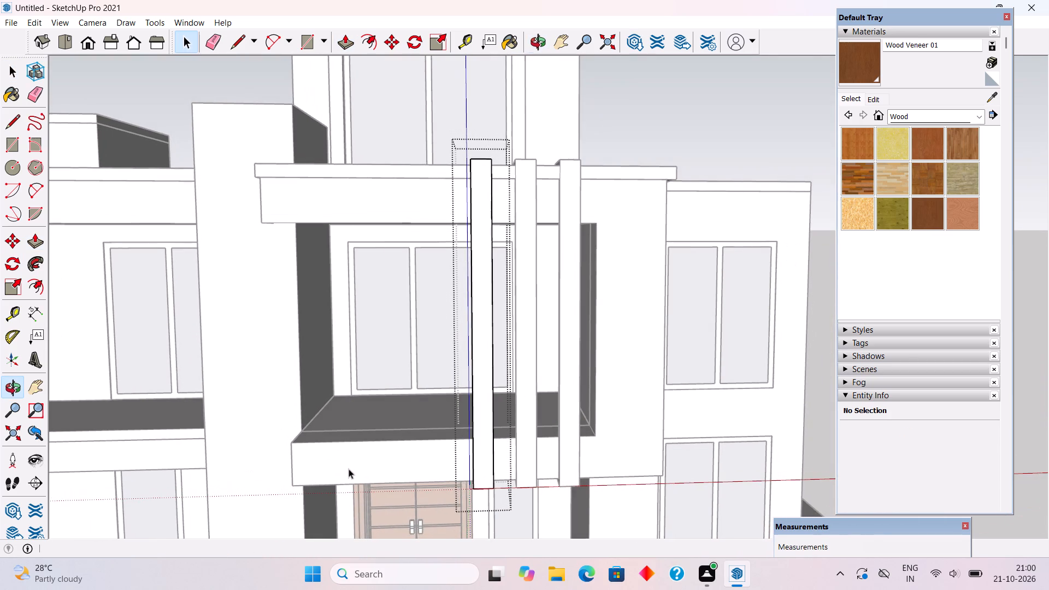
click(662, 147)
Move the strip nearest the solid side wall 3" along the balcony front towards that wall.
scroll(551, 449, up, 4)
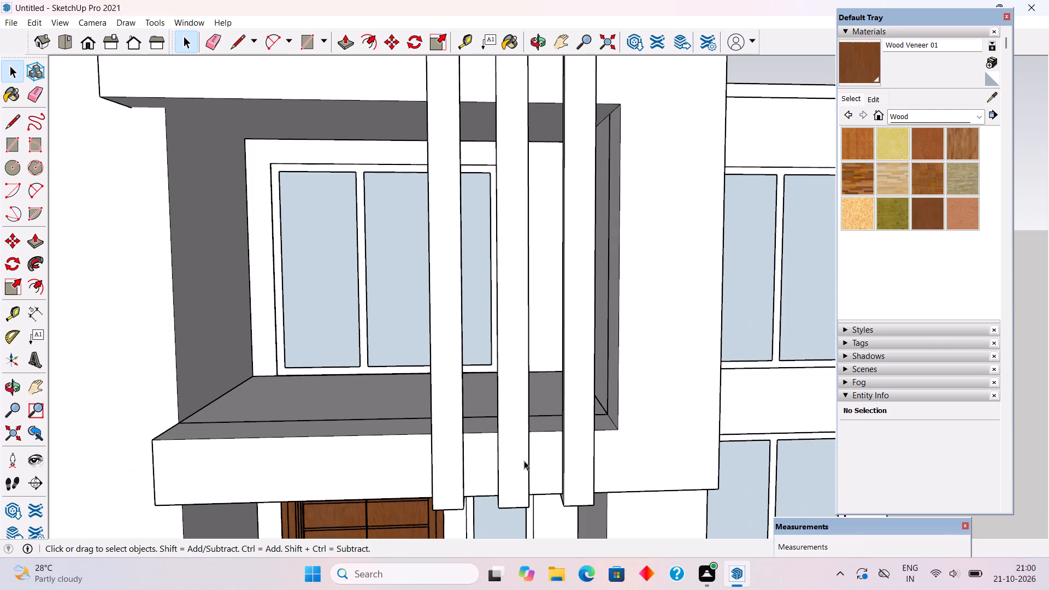
click(562, 475)
key(m)
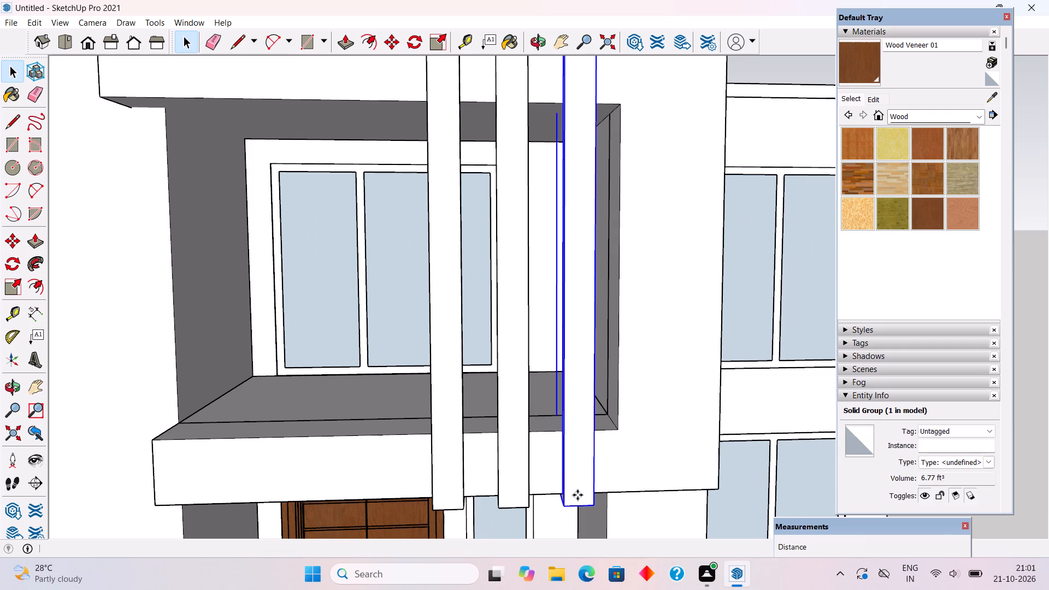
click(577, 495)
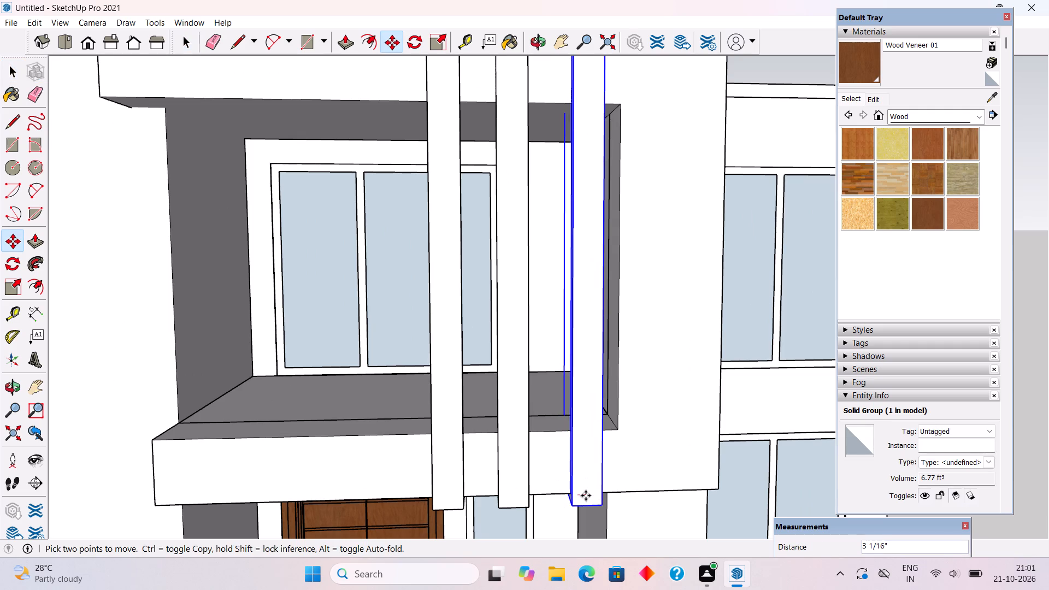
text(3")
key(Return)
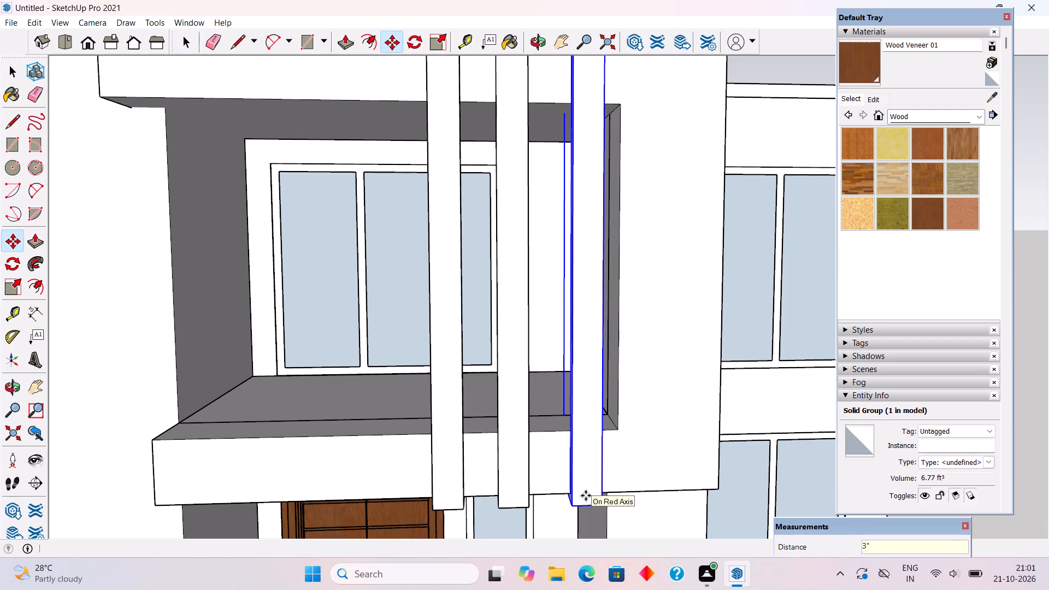
key(space)
Move the middle strip 3" along the balcony front towards the solid side wall.
click(506, 497)
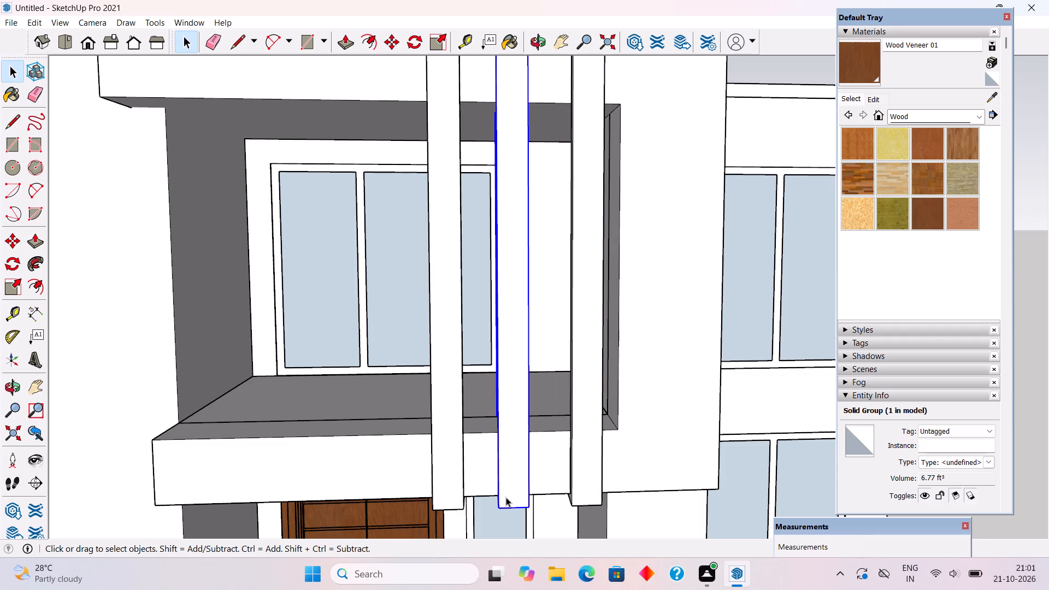
key(m)
click(506, 497)
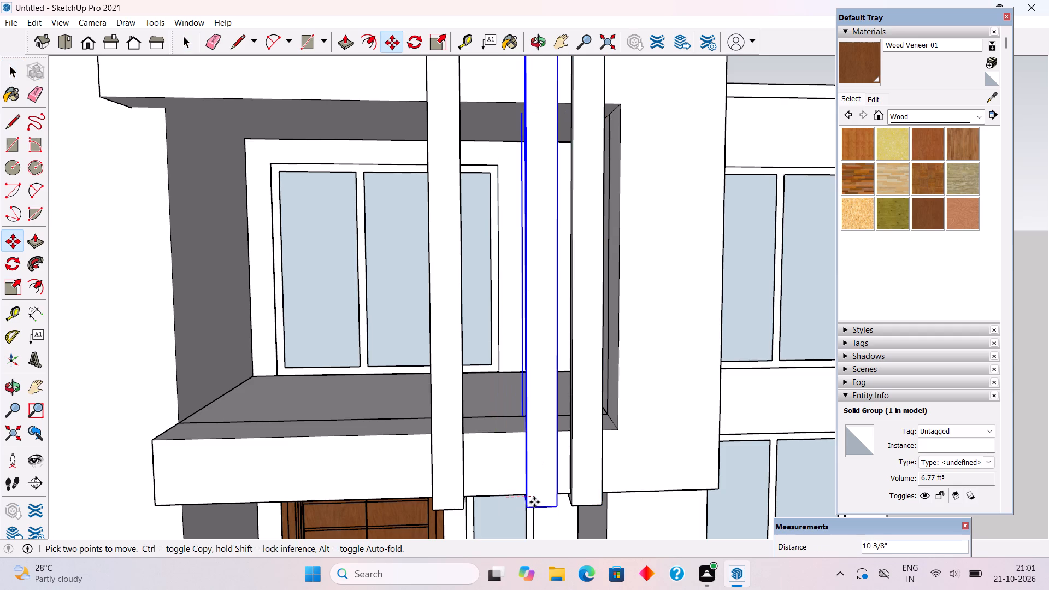
text(3")
key(Return)
key(space)
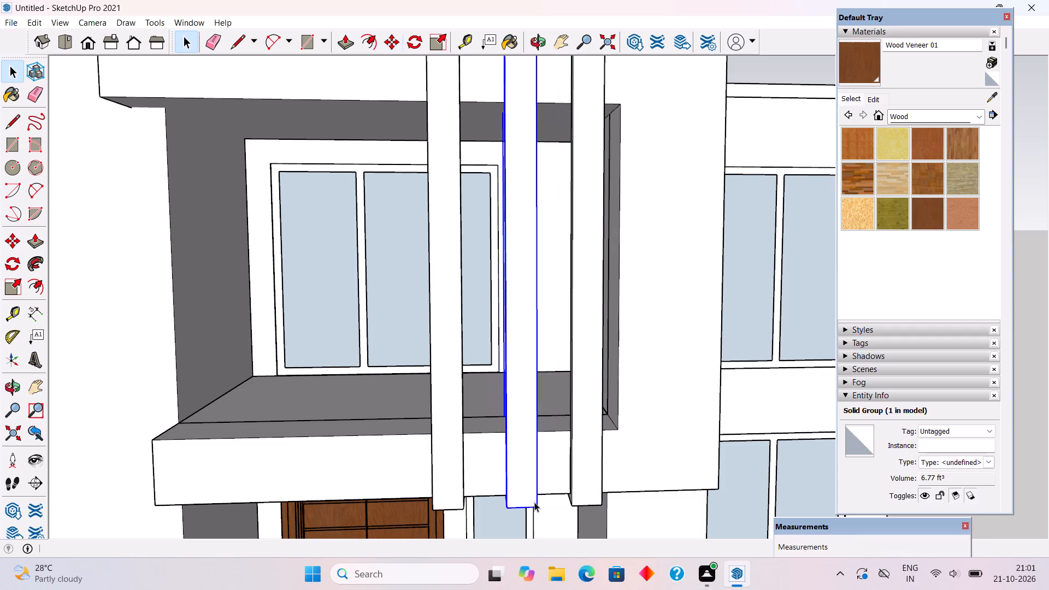
Move the strip farthest from the solid side wall 3" along the balcony front towards that wall.
click(447, 471)
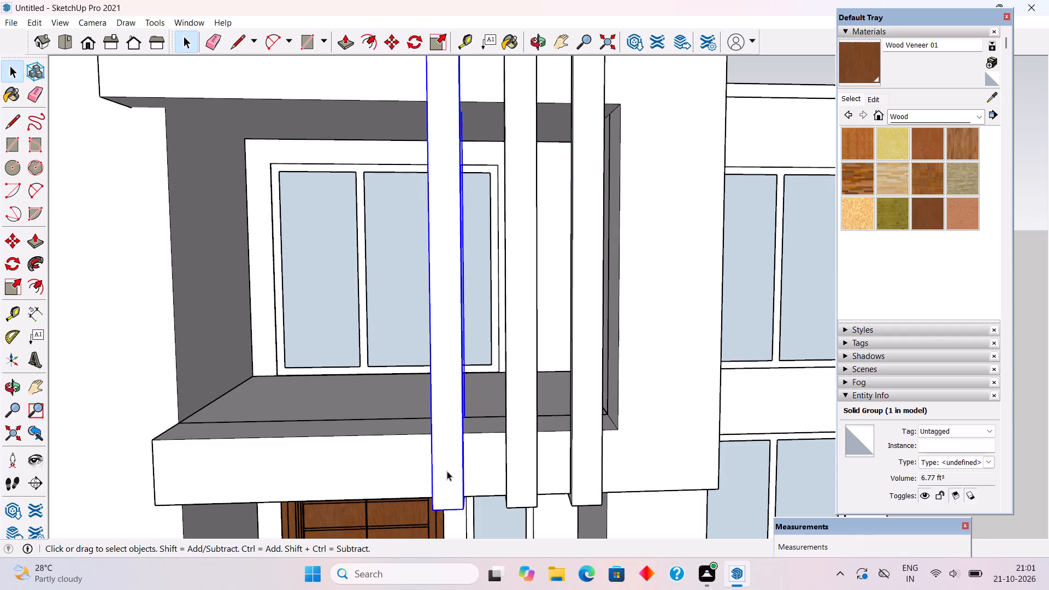
key(m)
click(447, 471)
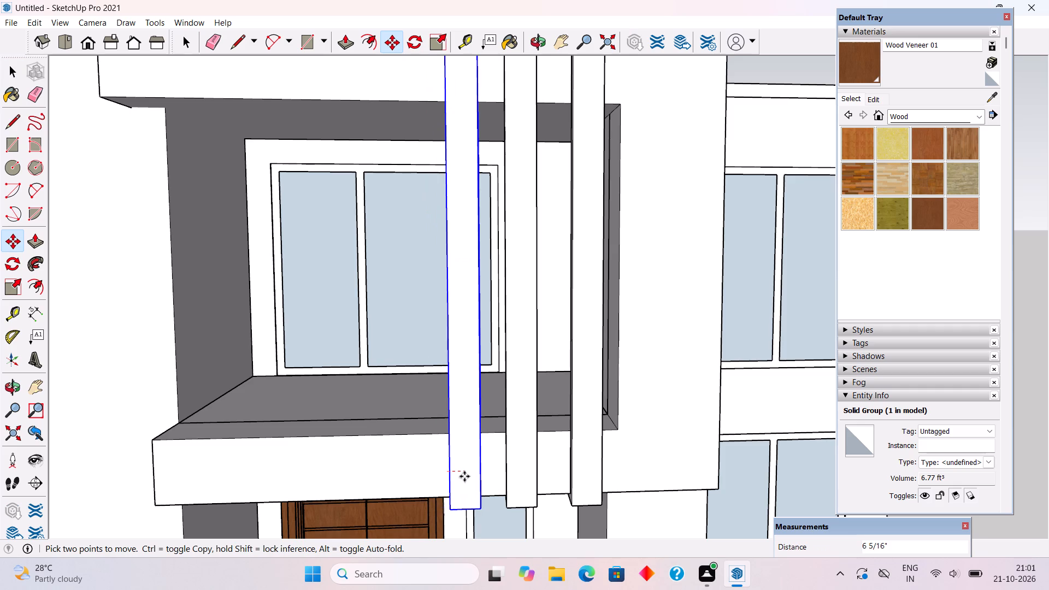
text(3")
key(Return)
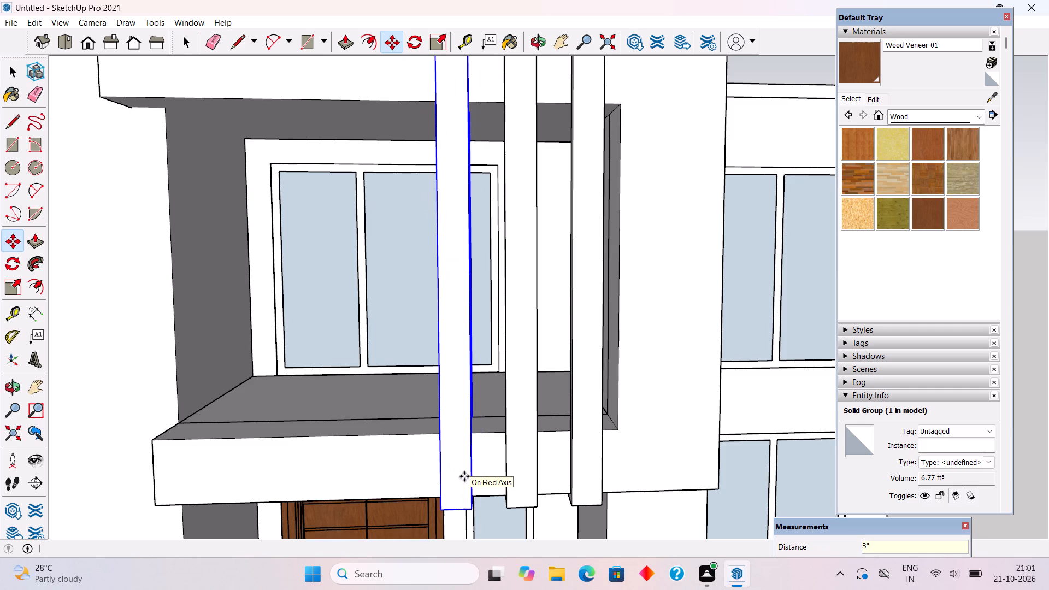
key(space)
Examine the three strips' width and spacing against the whole front of the house.
scroll(464, 476, down, 6)
scroll(174, 308, down, 1)
middle_drag(174, 308, 175, 349)
scroll(178, 346, down, 4)
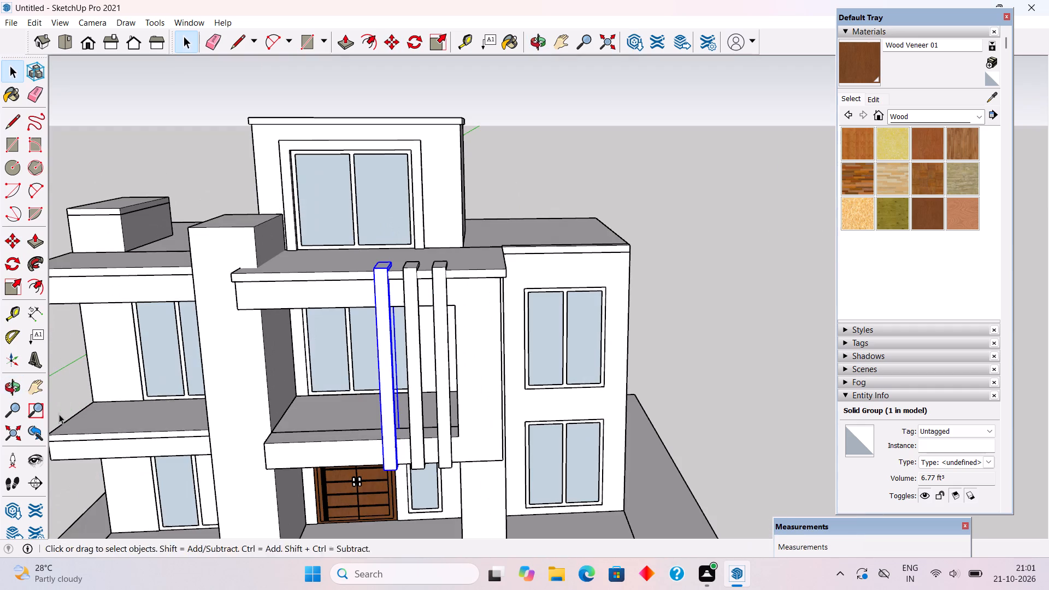
scroll(0, 463, down, 6)
scroll(368, 238, down, 10)
middle_drag(467, 374, 556, 299)
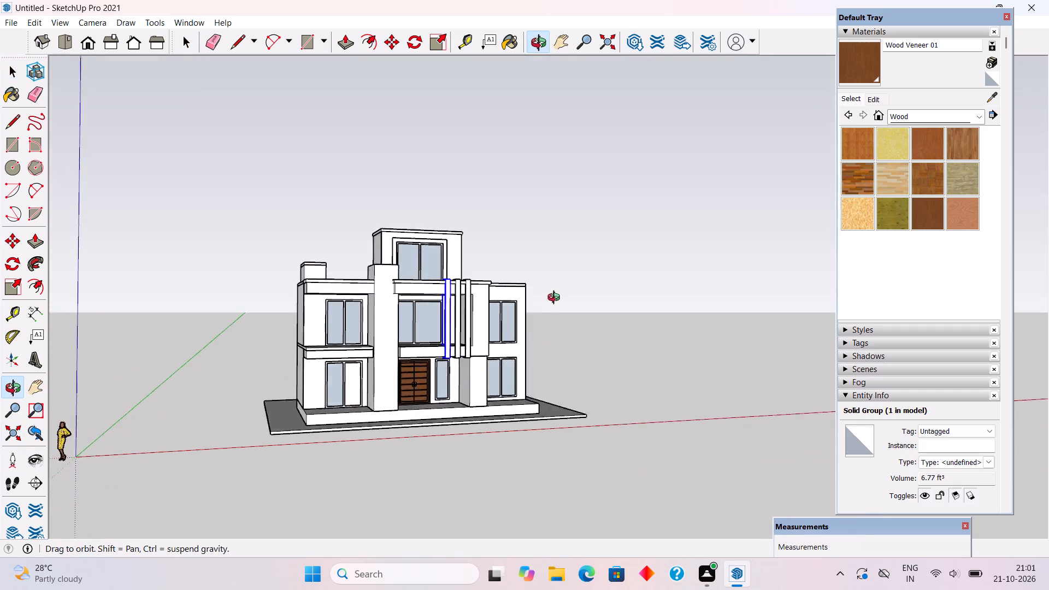
middle_drag(556, 299, 586, 323)
Inside the group of the strip nearest the solid side wall, push the side face facing the middle strip another 2" inward.
scroll(476, 392, up, 10)
middle_drag(491, 275, 506, 277)
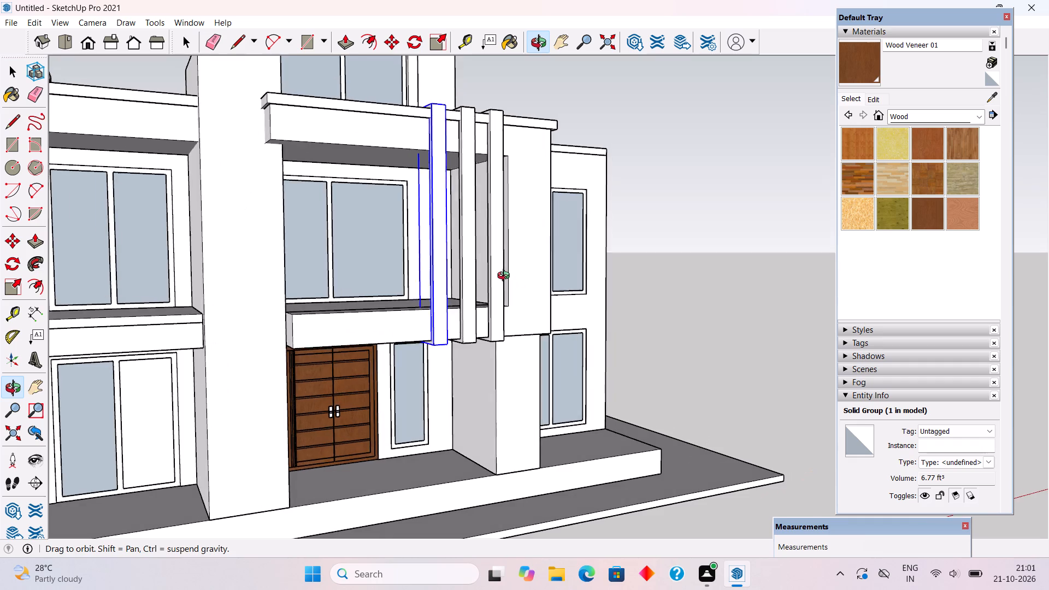
middle_drag(506, 277, 517, 286)
scroll(491, 273, up, 6)
scroll(495, 265, down, 5)
triple_click(505, 264)
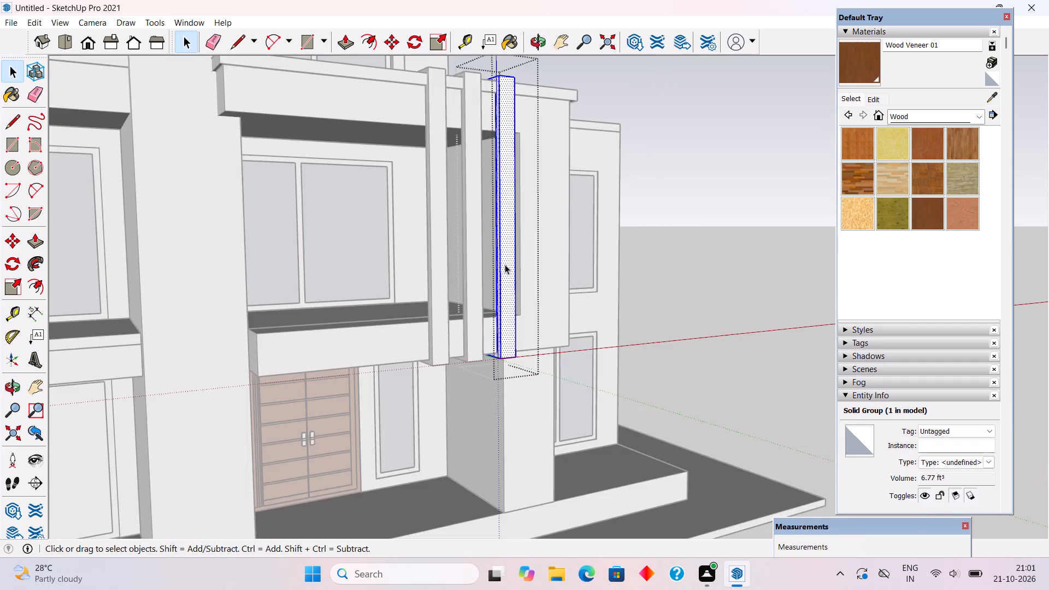
scroll(505, 262, up, 9)
key(p)
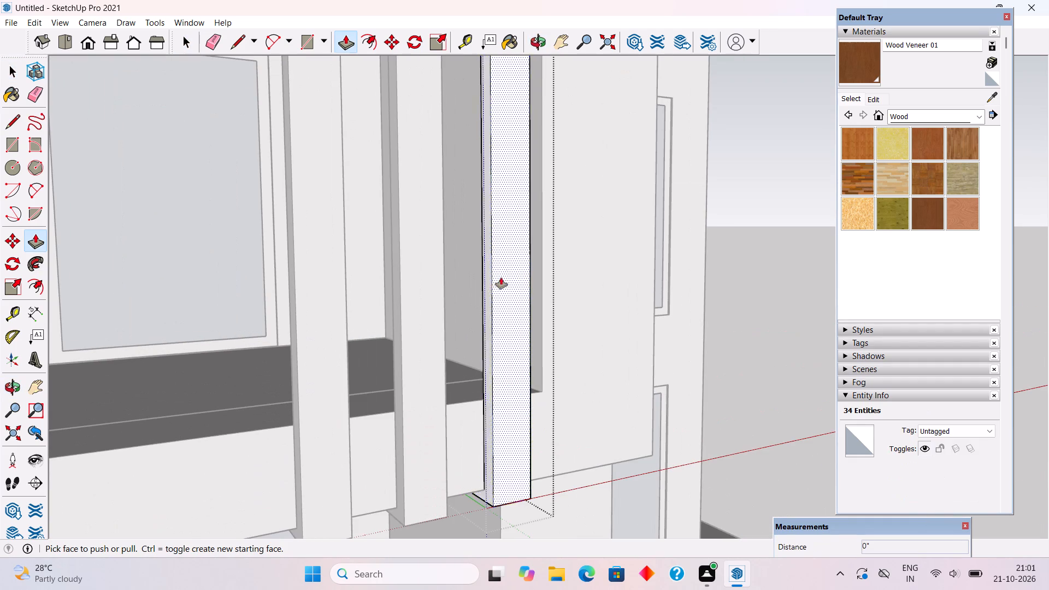
click(488, 303)
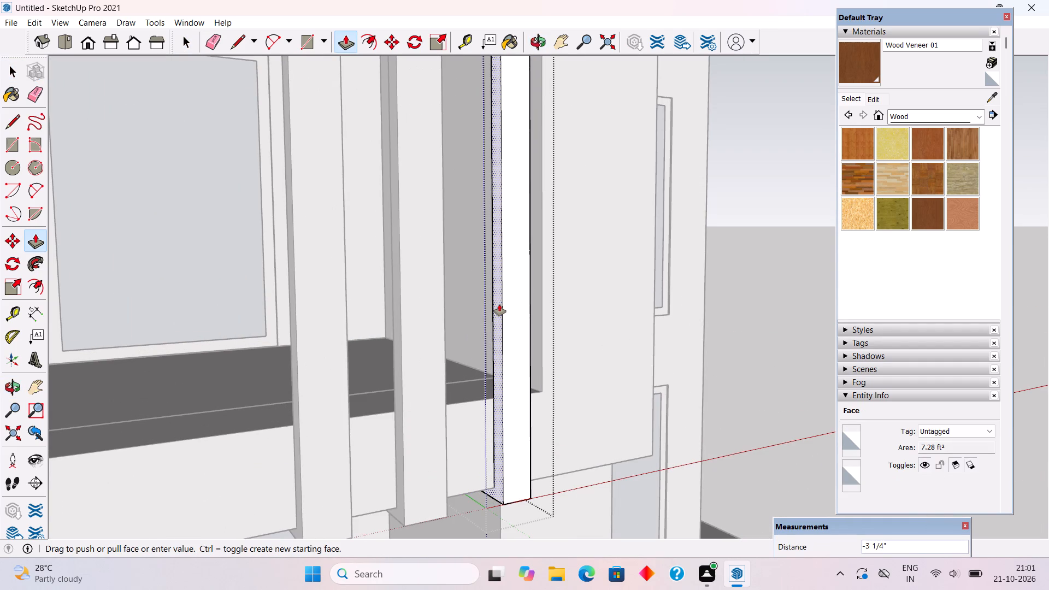
key(2)
key(shift+quotedbl)
key(Return)
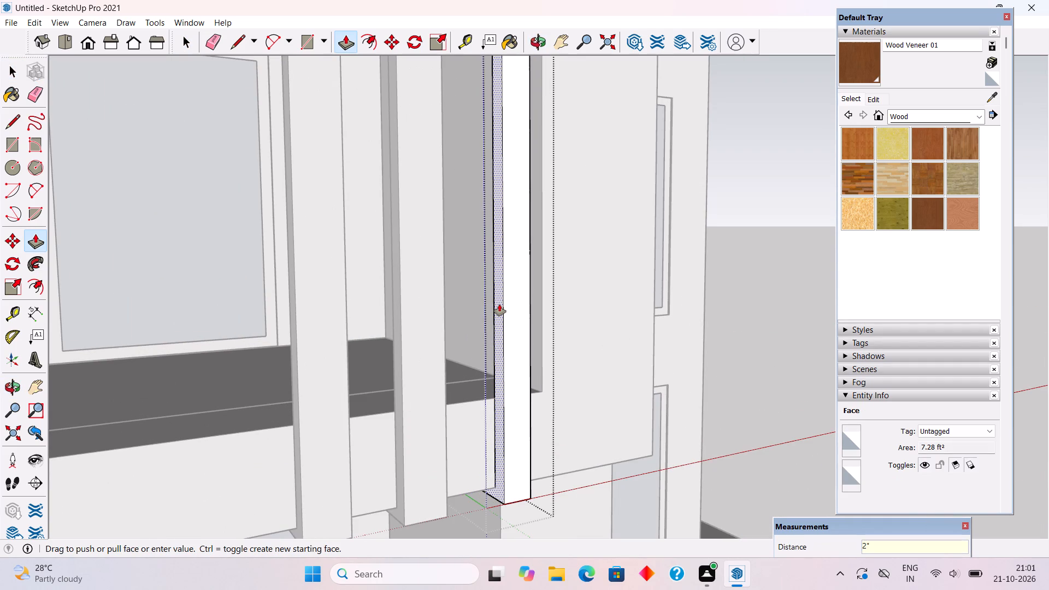
key(space)
Inside the middle strip's group, push the side face away from the solid side wall another 2" inward.
triple_click(438, 358)
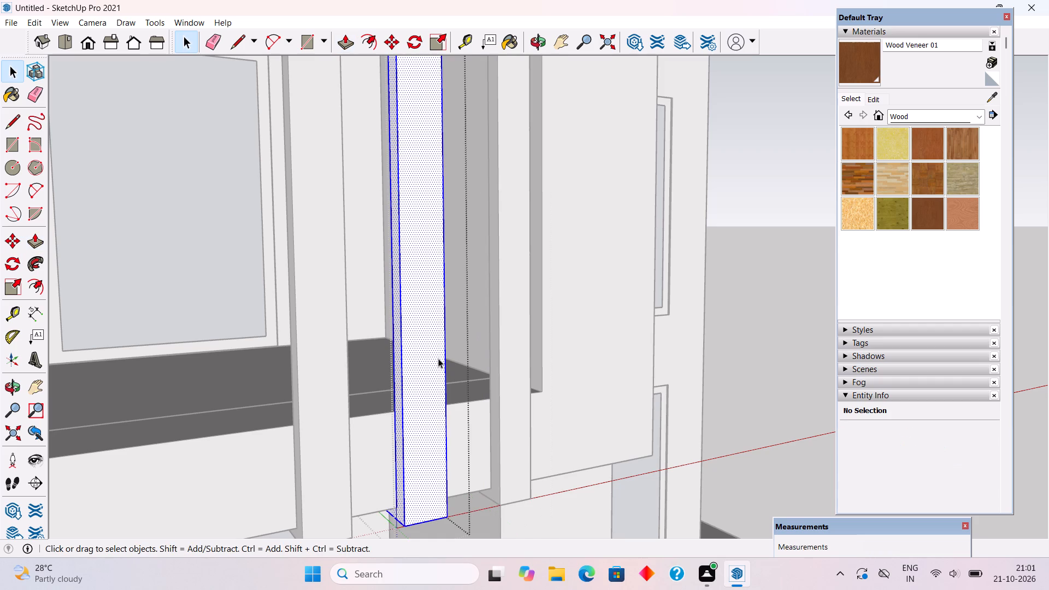
key(p)
click(401, 427)
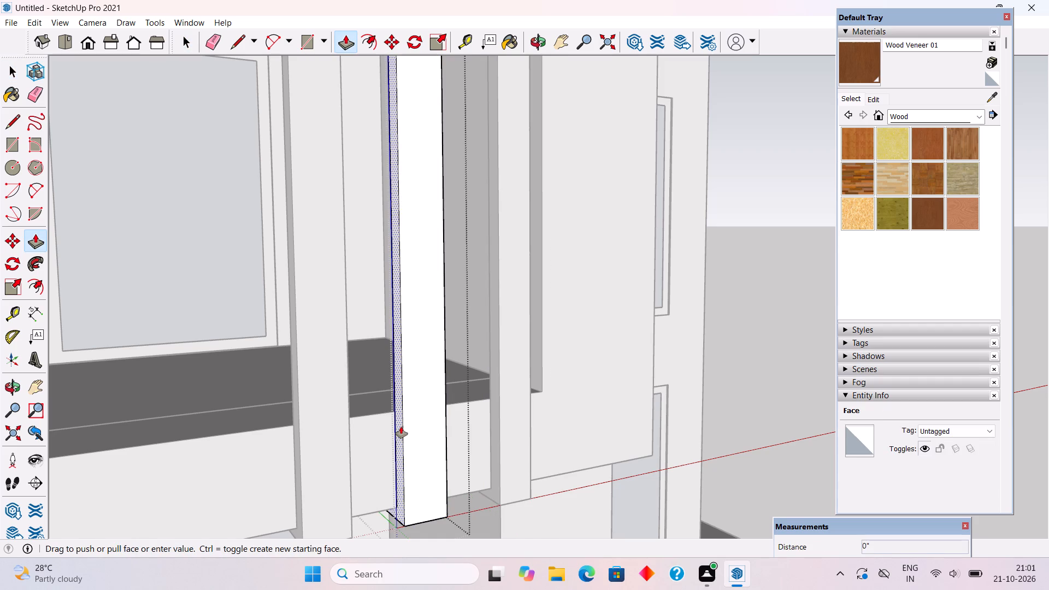
text(2")
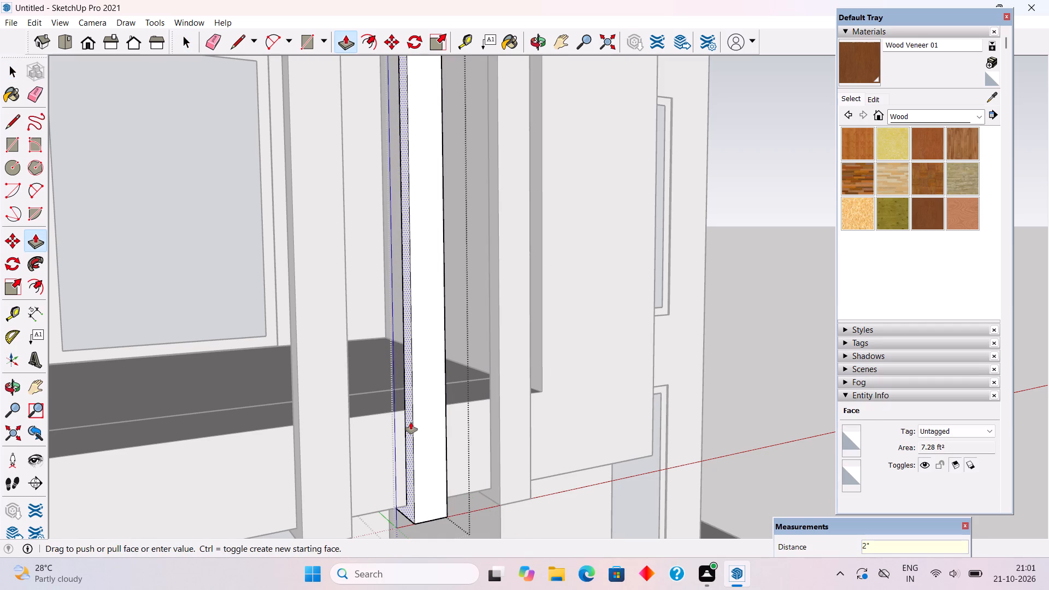
key(Return)
key(space)
Inside the group of the strip farthest from the solid side wall, push the side face away from that wall another 2" inward.
scroll(386, 434, down, 4)
triple_click(329, 436)
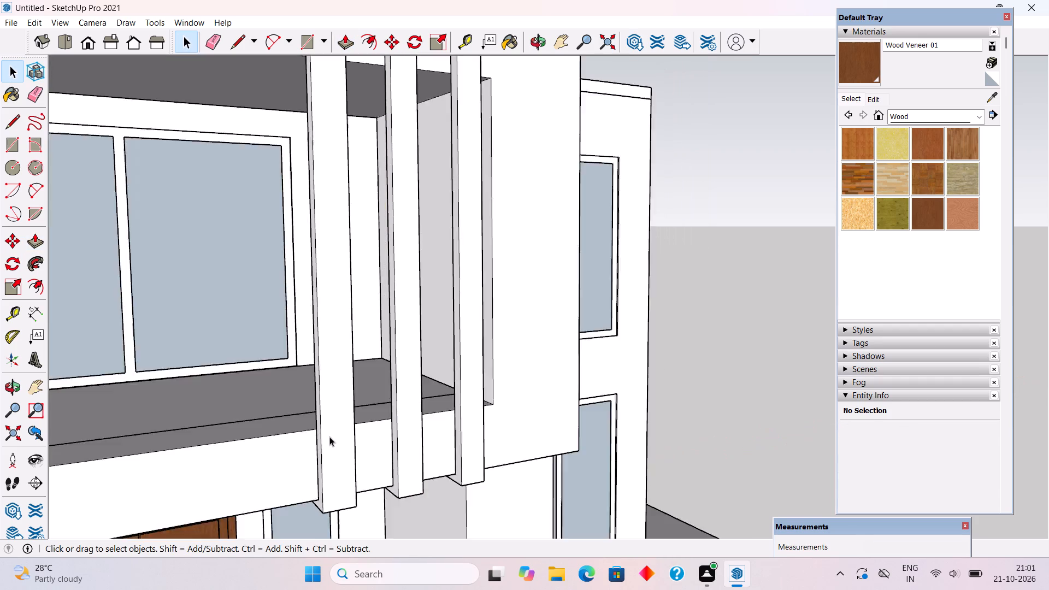
key(p)
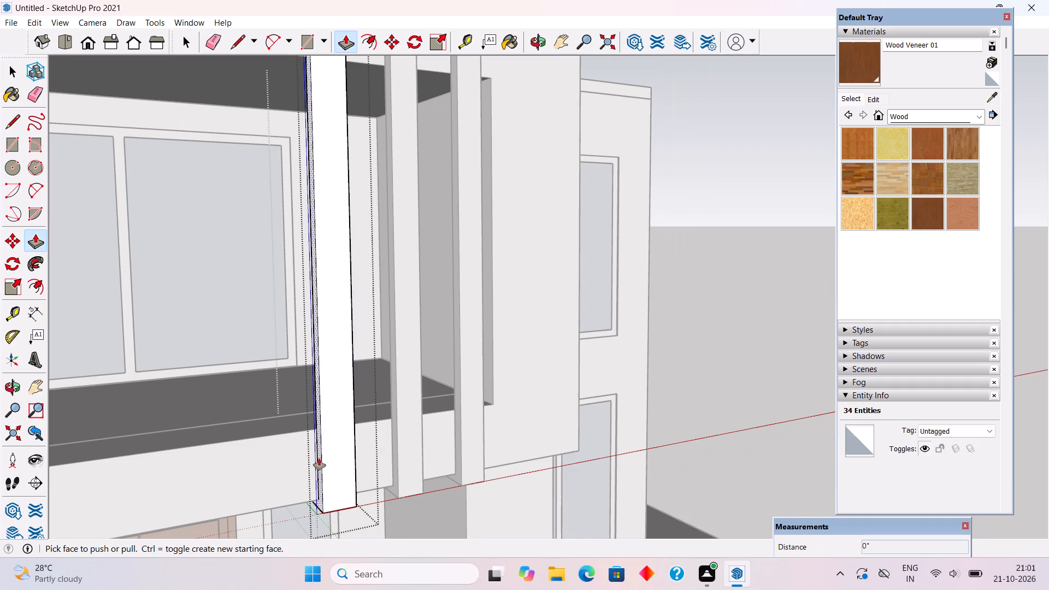
click(320, 484)
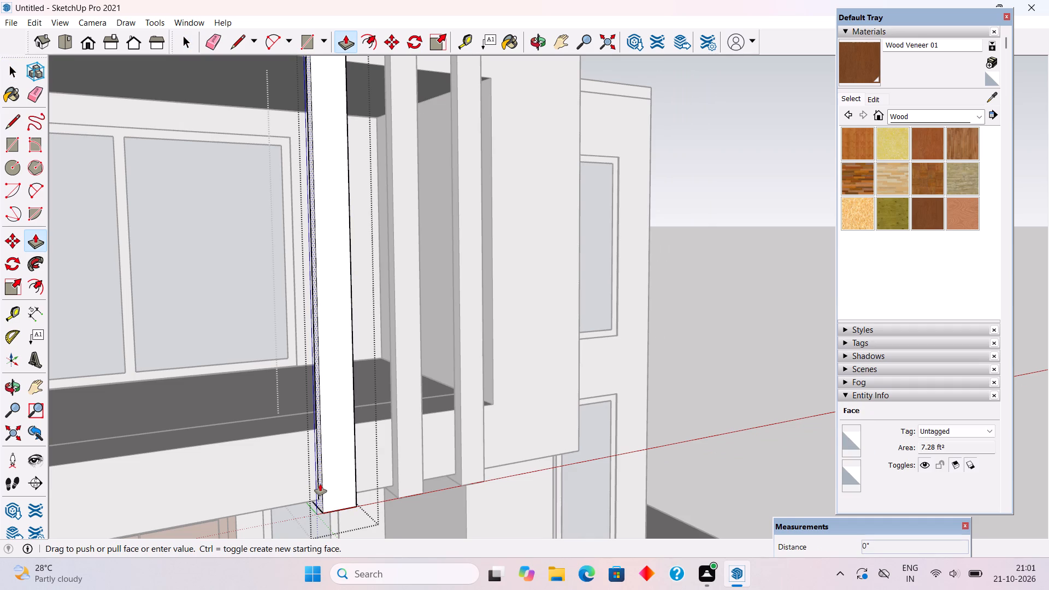
text(2")
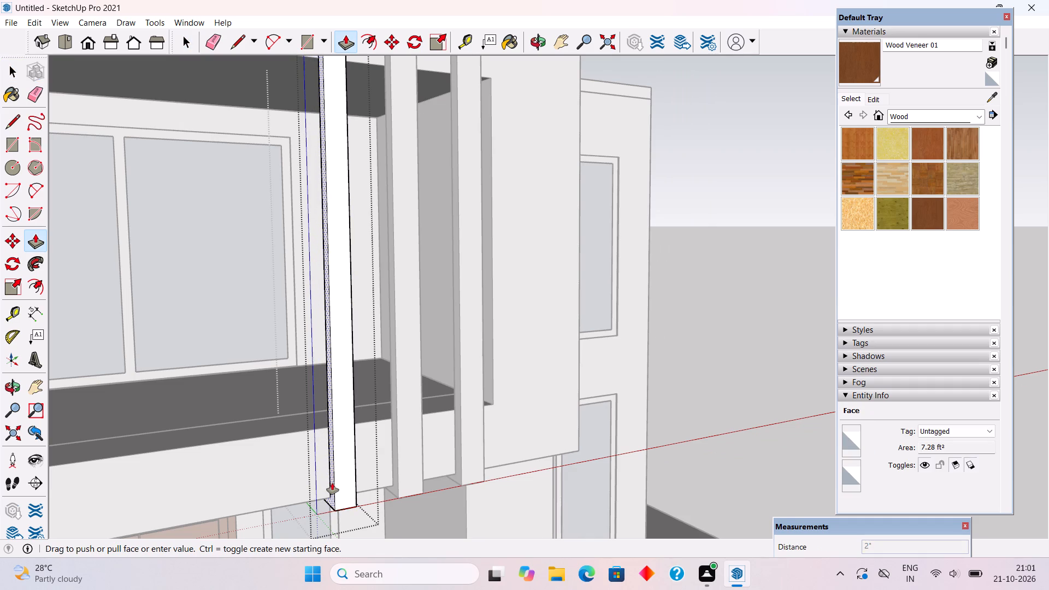
key(Return)
key(space)
scroll(332, 483, down, 6)
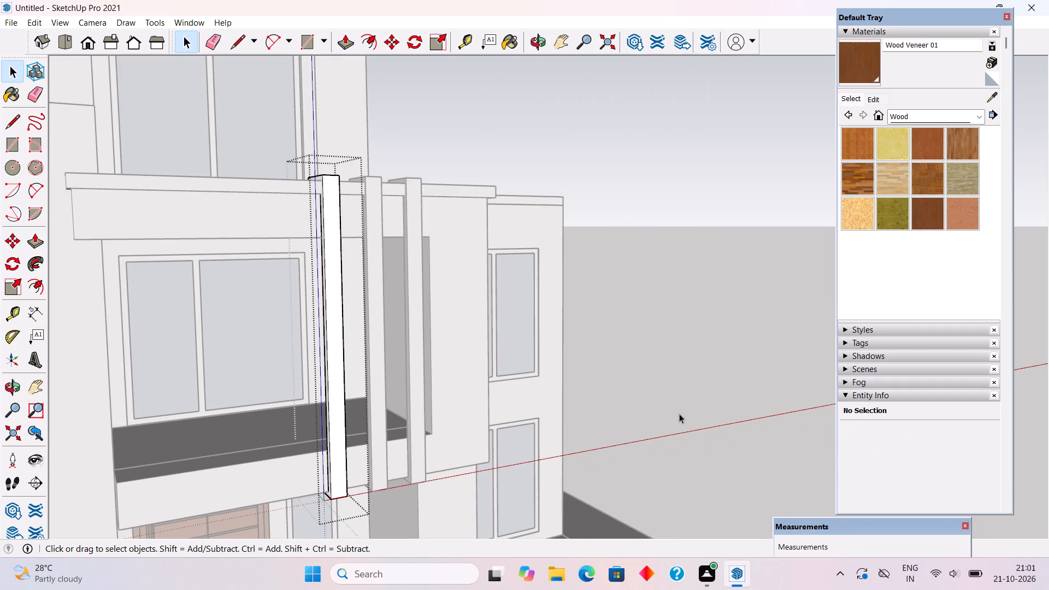
click(679, 414)
Move the middle strip 7" along the balcony front towards the solid side wall.
middle_drag(416, 505, 316, 476)
scroll(316, 470, up, 5)
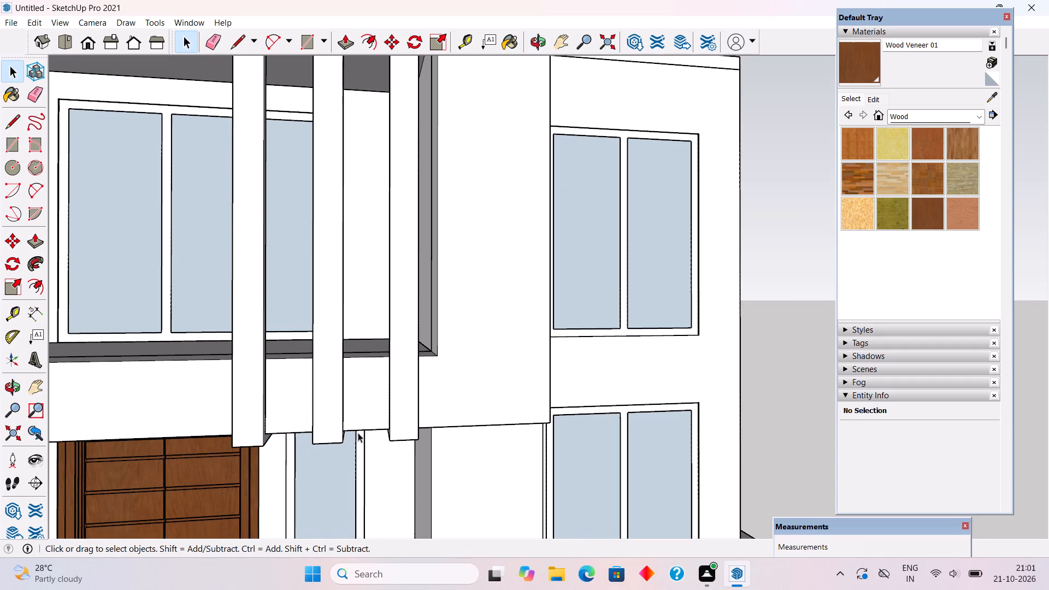
click(321, 418)
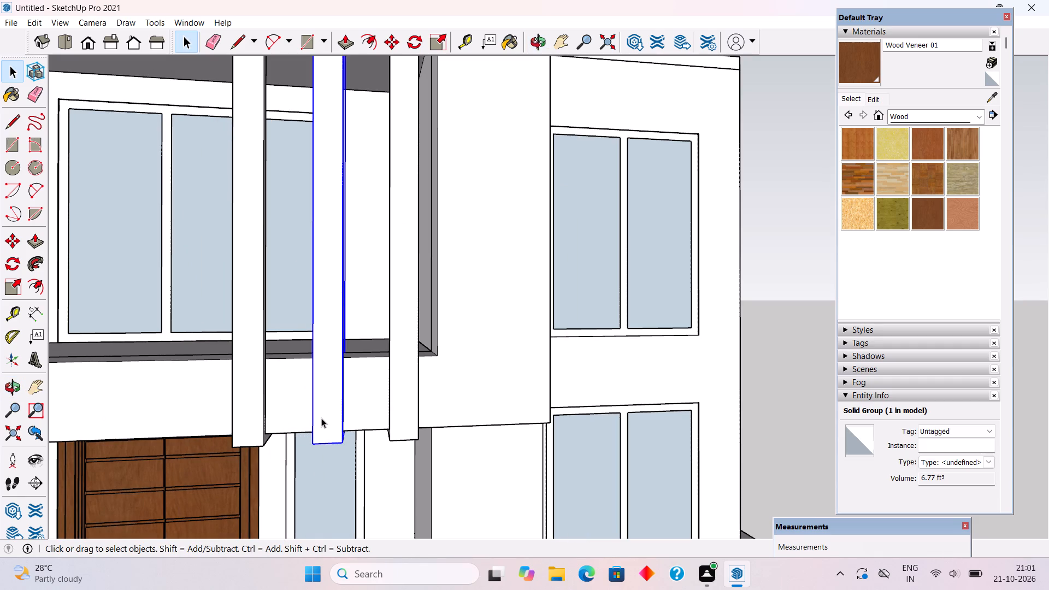
key(m)
click(321, 418)
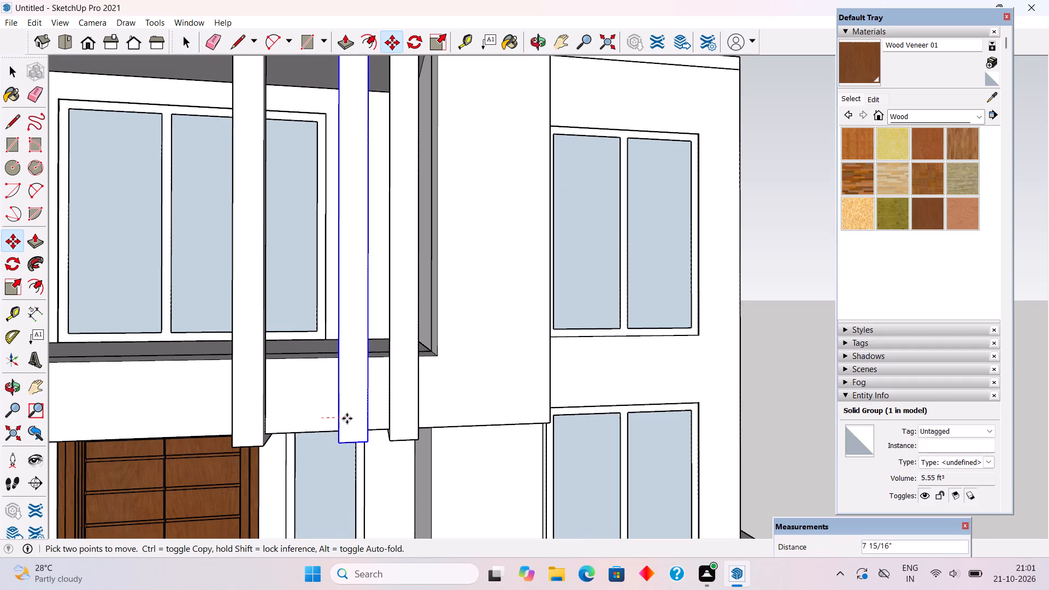
text(7")
key(Return)
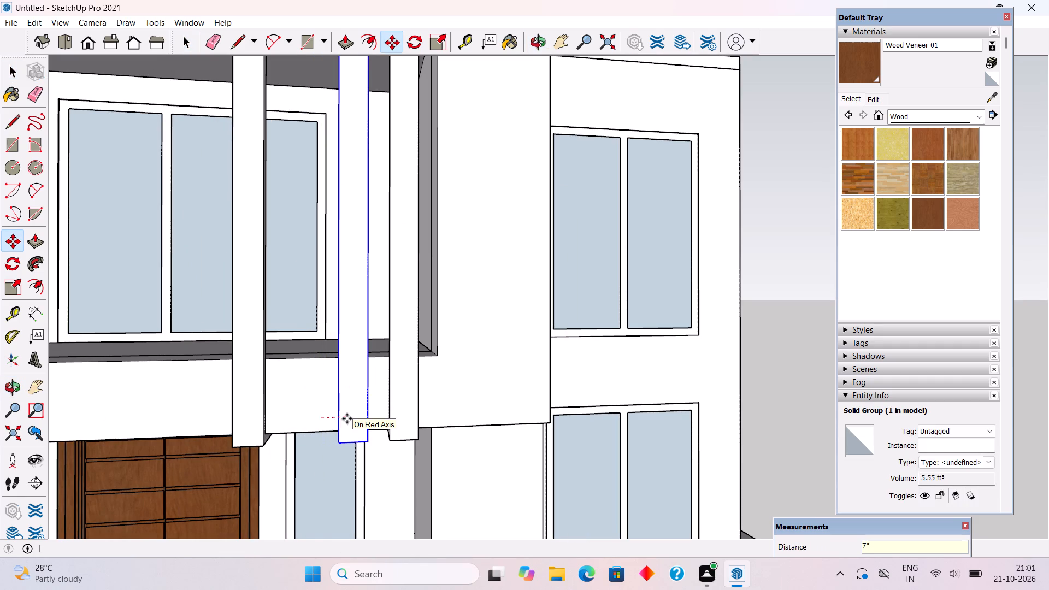
key(space)
Move the strip farthest from the solid side wall 7" along the balcony front towards that wall.
click(249, 424)
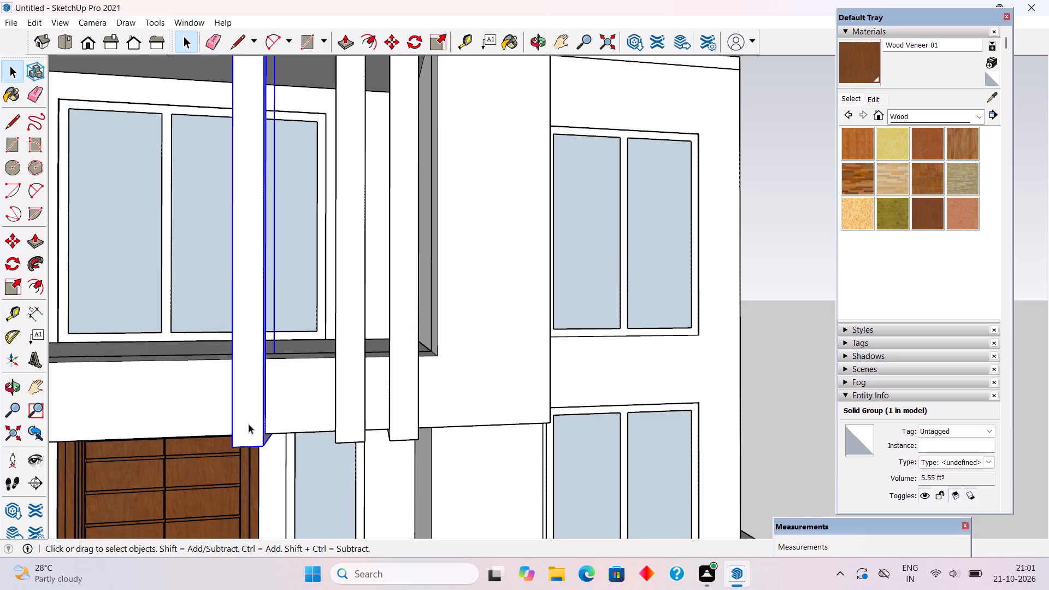
key(m)
click(249, 423)
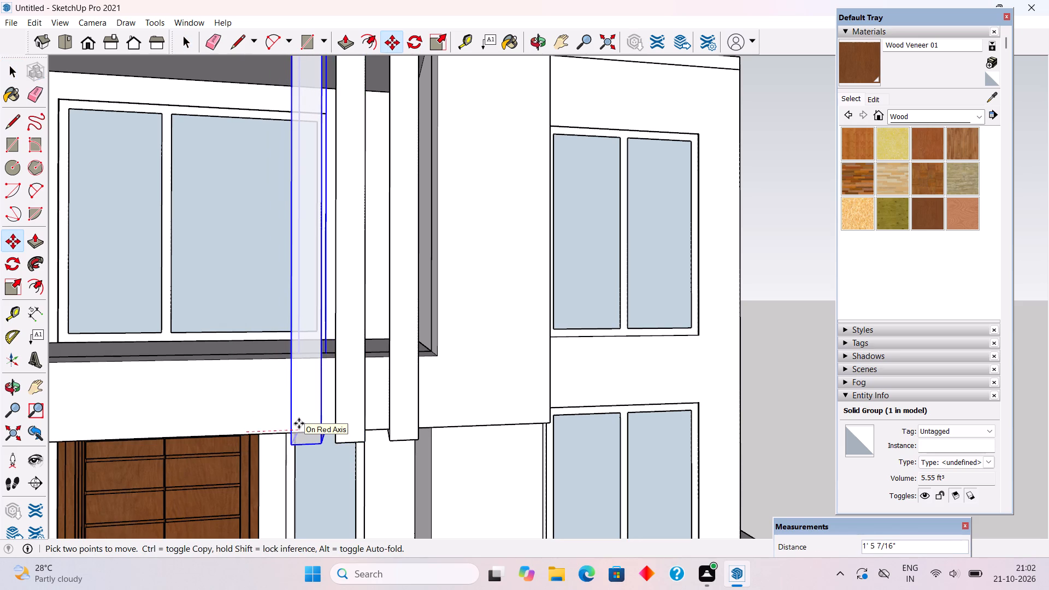
text(7")
key(Return)
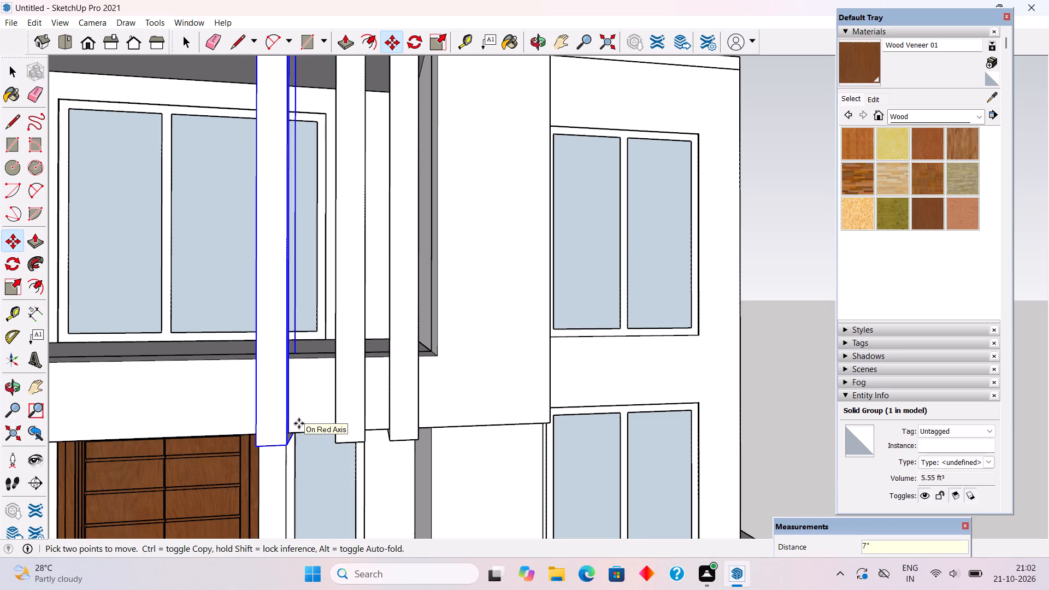
Move the strip farthest from the solid side wall another 7" towards the middle strip and clear the selection.
scroll(299, 423, down, 6)
scroll(360, 448, up, 6)
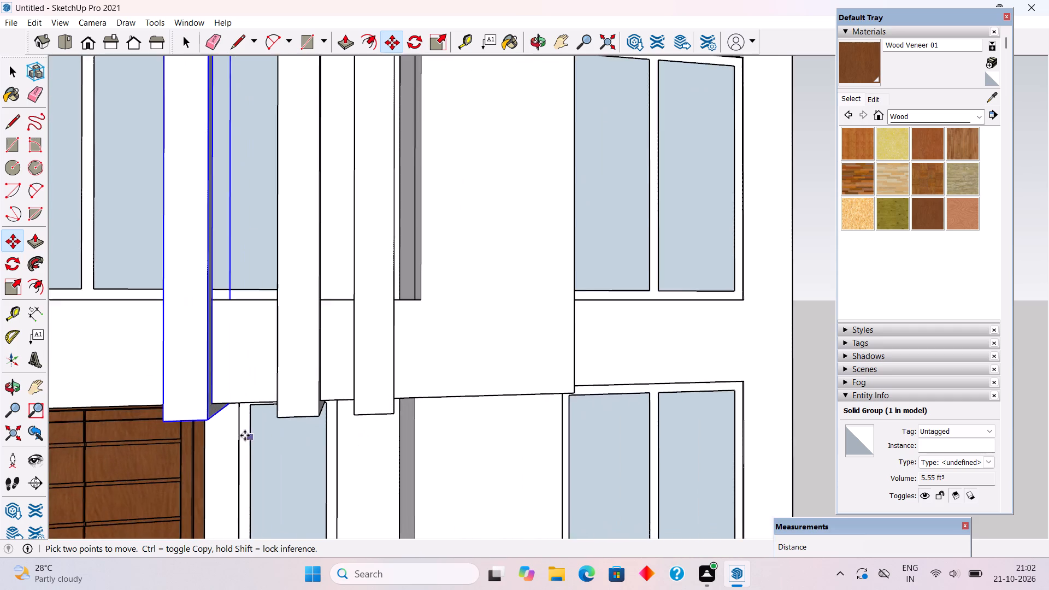
scroll(240, 429, up, 2)
middle_drag(248, 413, 338, 438)
middle_drag(296, 424, 236, 418)
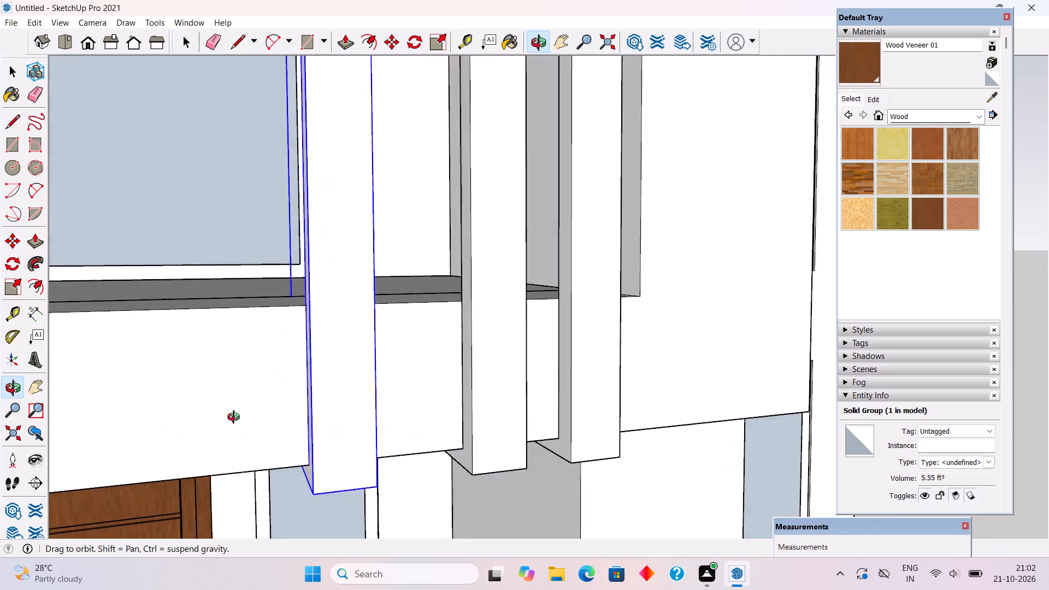
middle_drag(236, 418, 212, 404)
scroll(311, 418, down, 5)
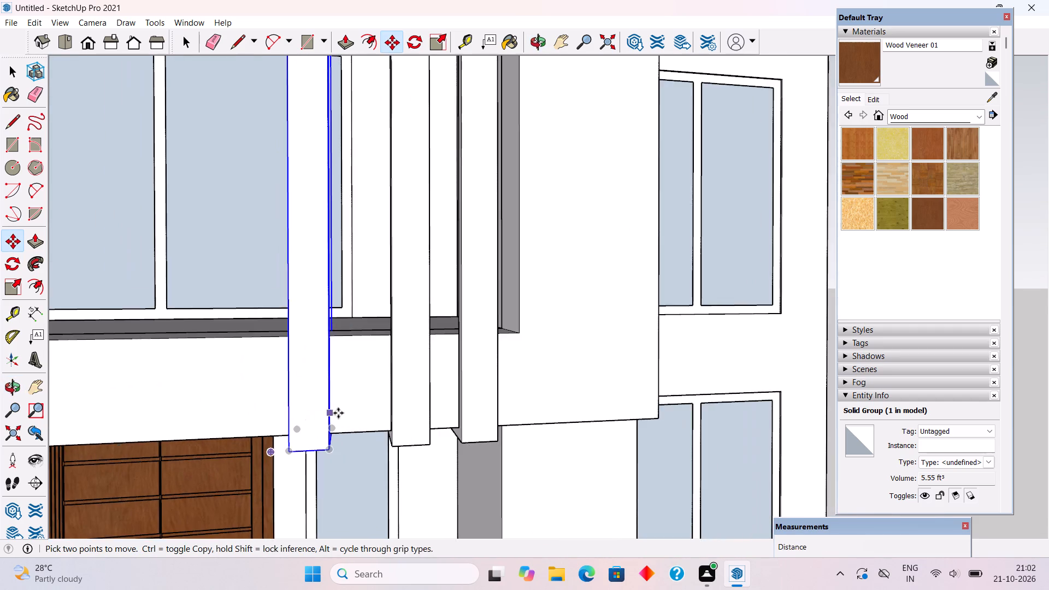
middle_drag(313, 409, 273, 402)
click(273, 402)
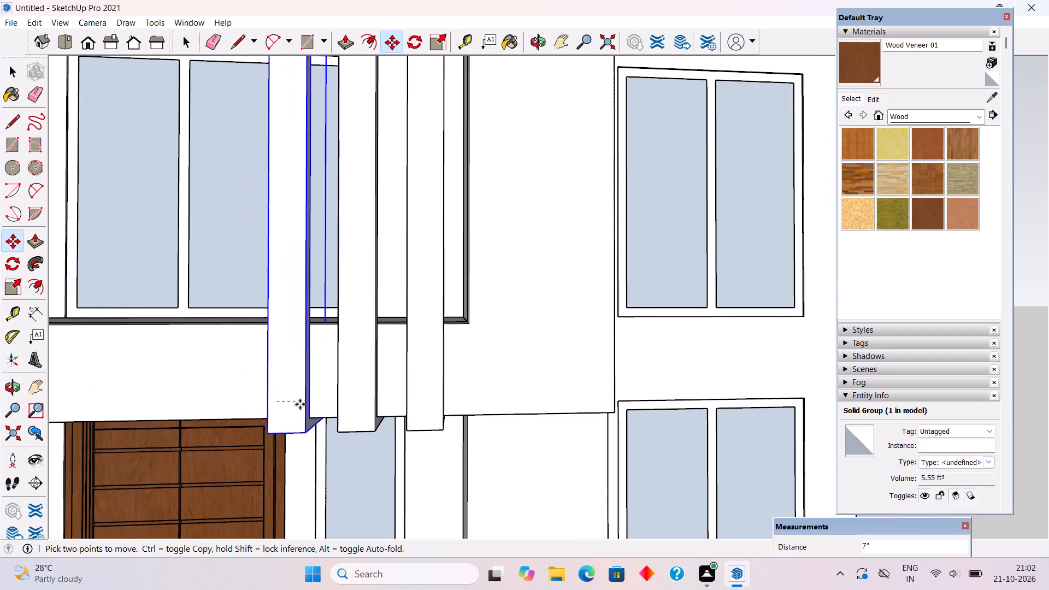
text(7")
key(Return)
key(space)
scroll(308, 404, down, 6)
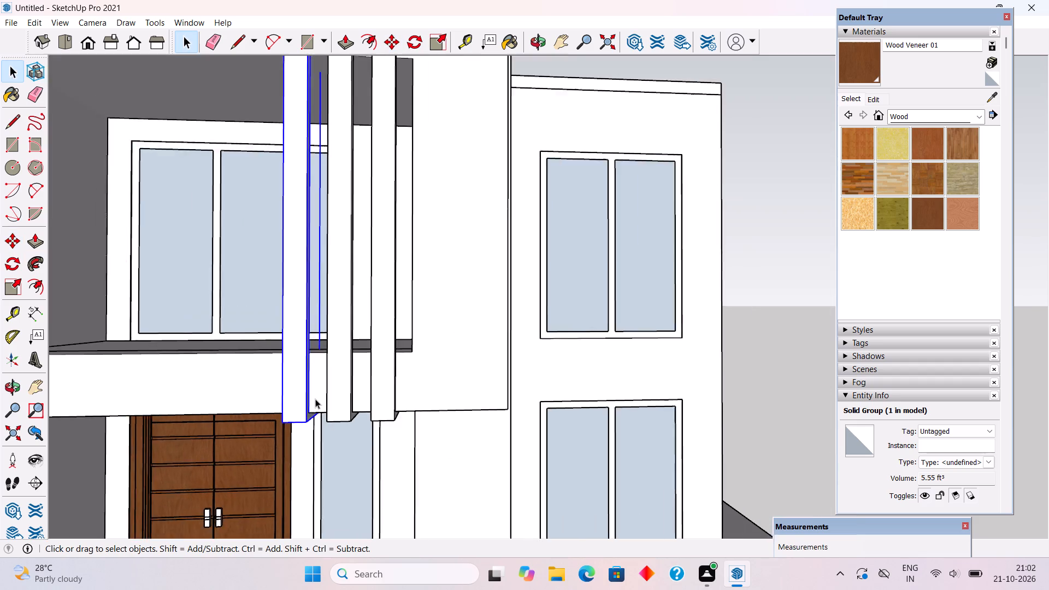
scroll(315, 399, down, 4)
click(720, 365)
Examine the strip spacing and the whole front facade from above and from ground level.
middle_drag(235, 410, 308, 397)
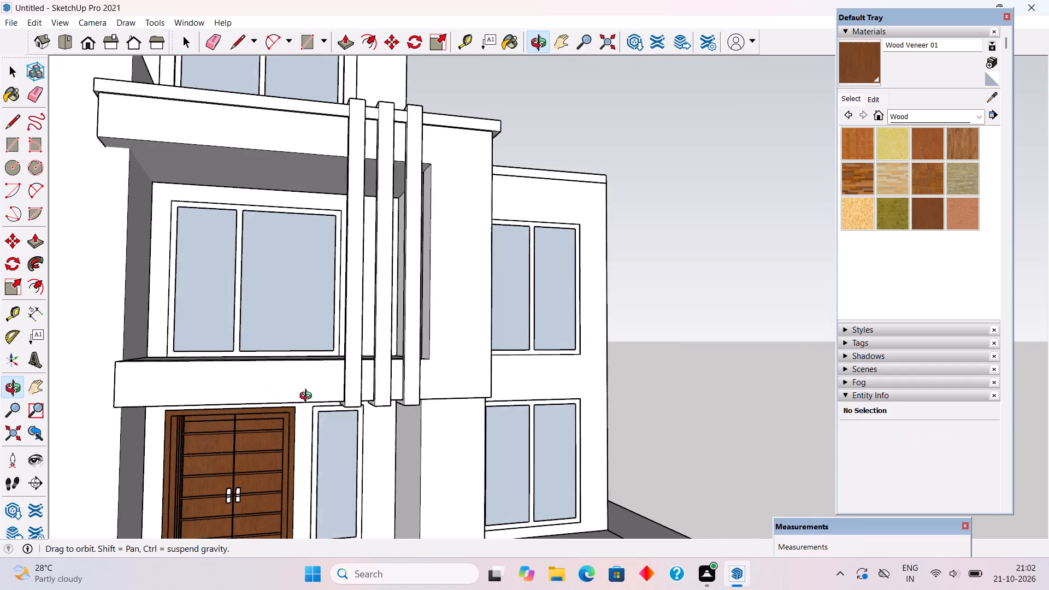
middle_drag(308, 397, 300, 386)
scroll(296, 379, down, 13)
middle_drag(276, 376, 252, 377)
scroll(179, 385, up, 7)
scroll(226, 319, down, 6)
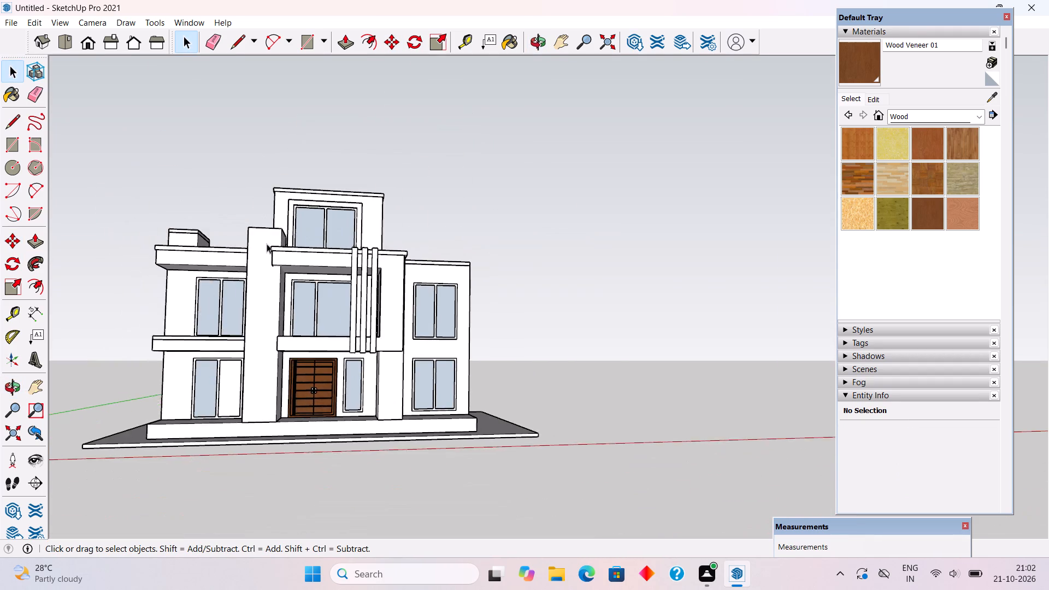
middle_drag(267, 244, 231, 334)
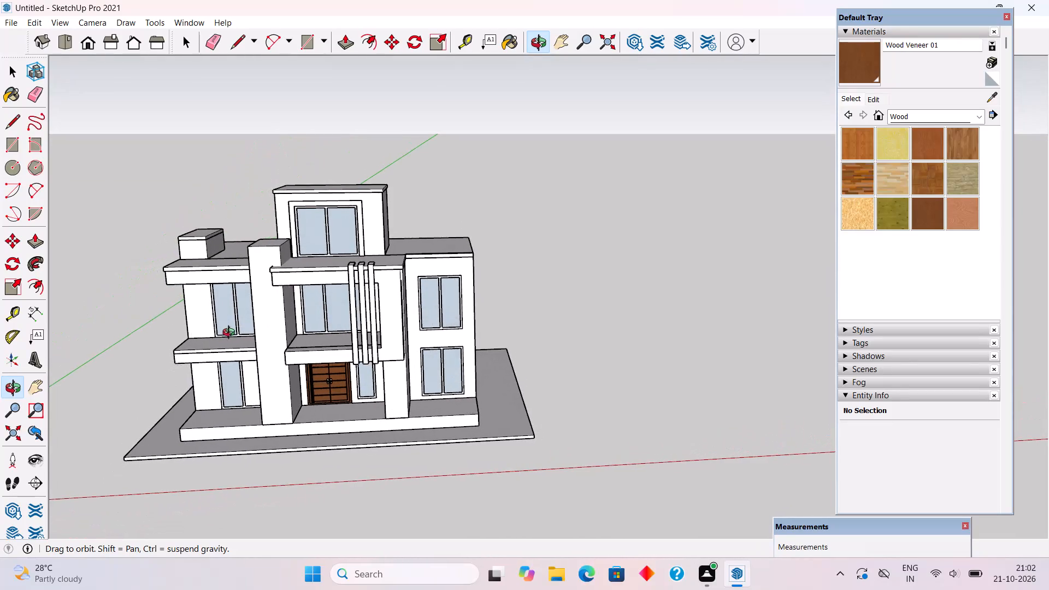
middle_drag(231, 334, 237, 346)
scroll(237, 346, down, 4)
scroll(268, 371, up, 7)
middle_drag(318, 346, 368, 268)
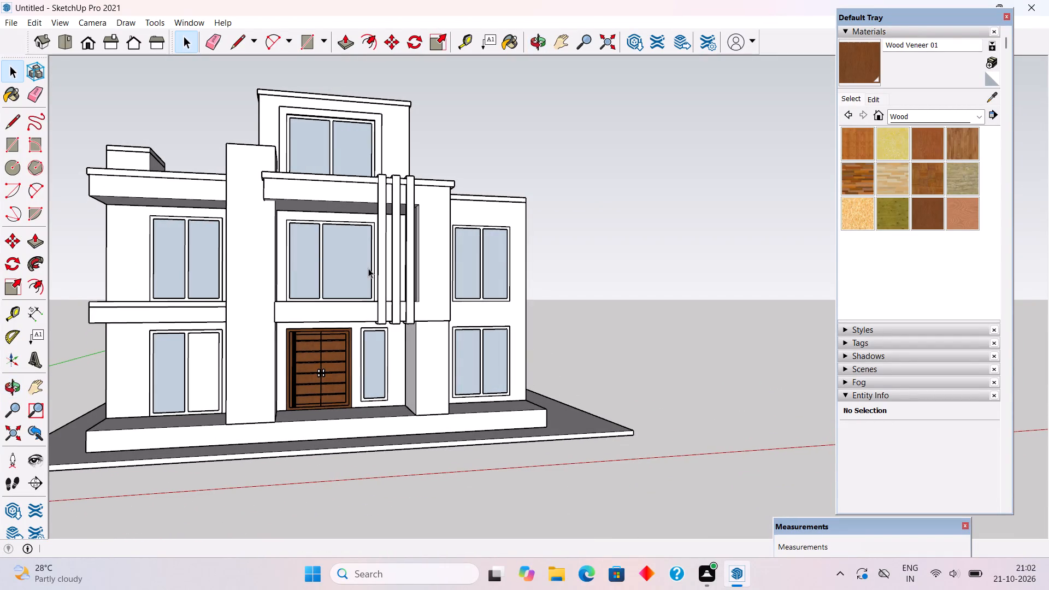
Paint the three vertical balcony strips with Color M06 from the Colors collection.
click(953, 113)
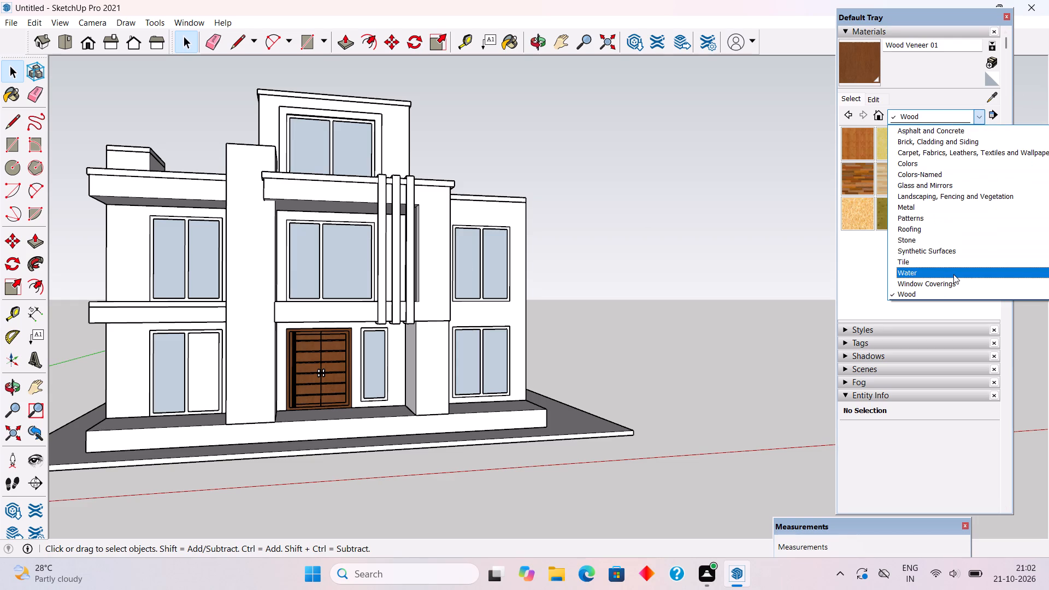
click(941, 168)
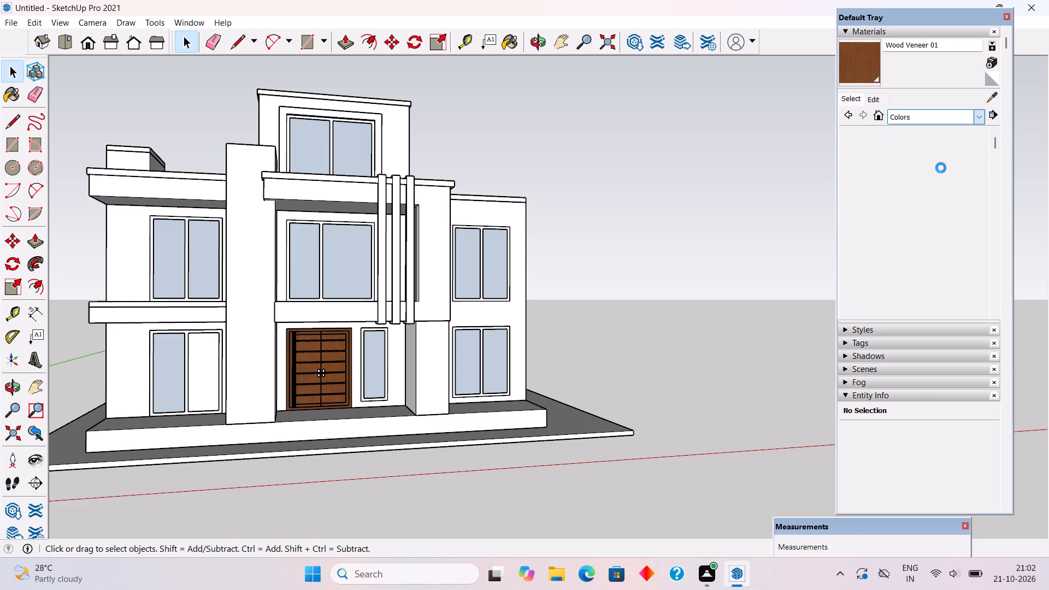
scroll(941, 169, down, 10)
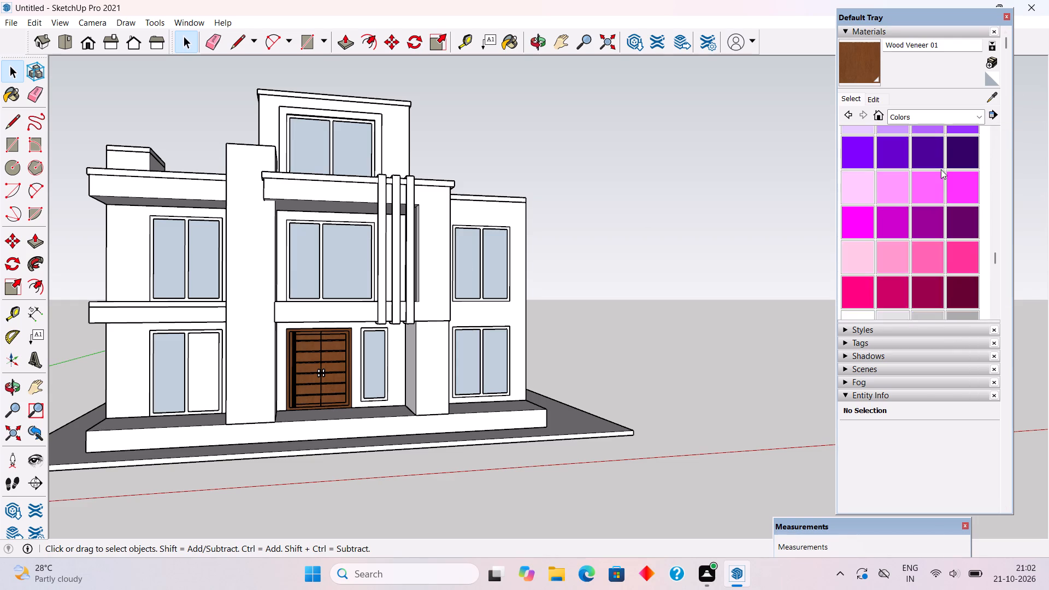
scroll(941, 169, down, 4)
scroll(941, 169, up, 1)
click(940, 178)
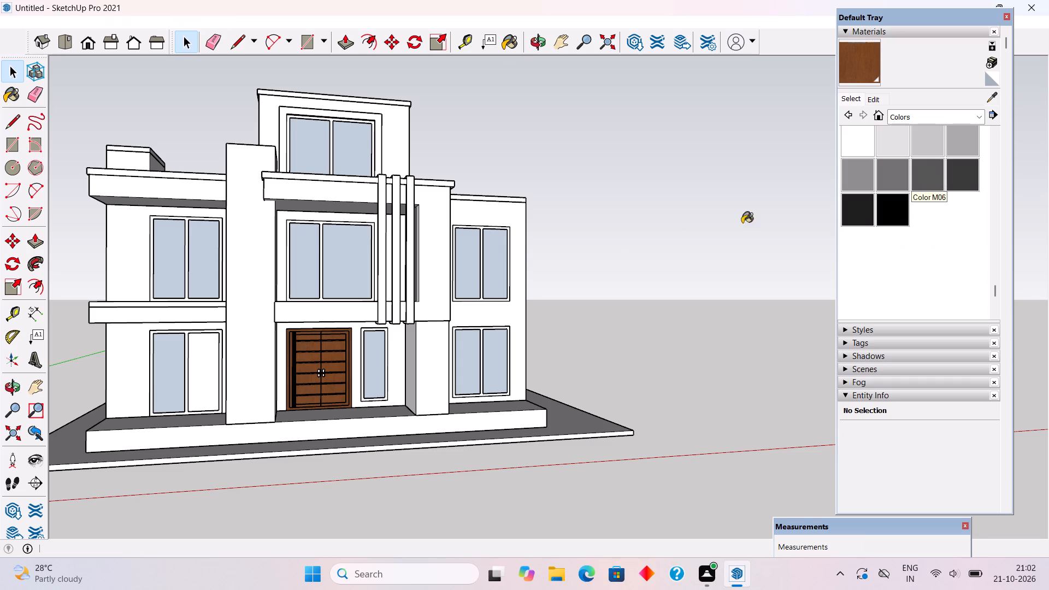
scroll(448, 274, up, 3)
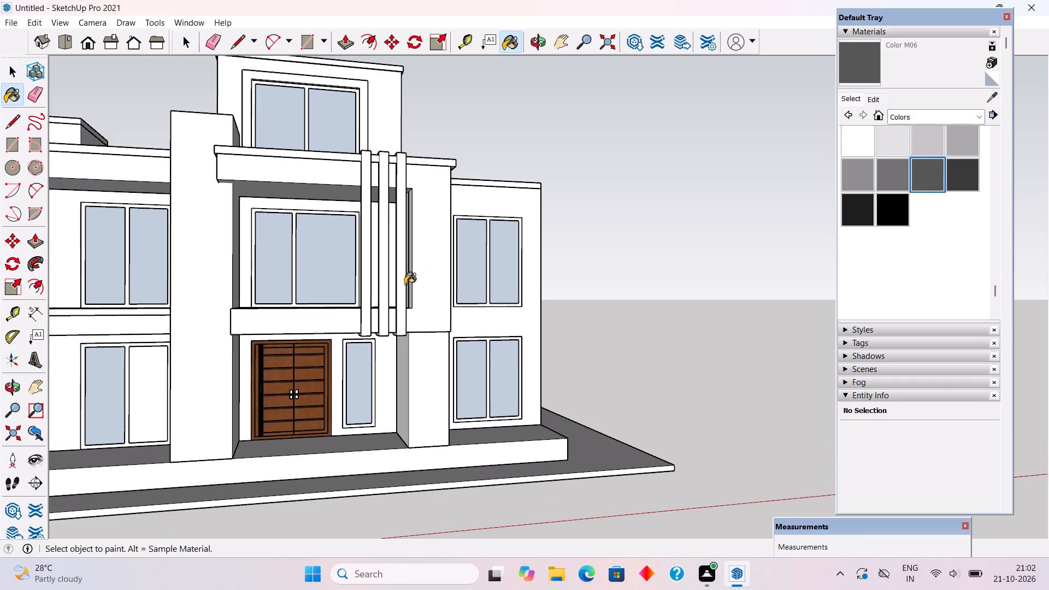
click(401, 290)
click(386, 268)
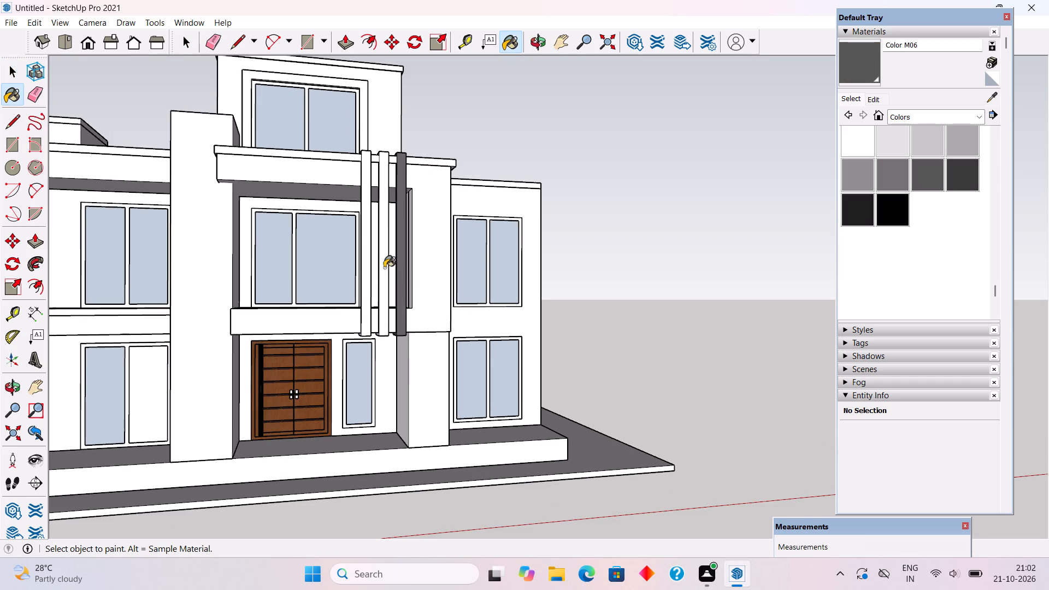
click(367, 288)
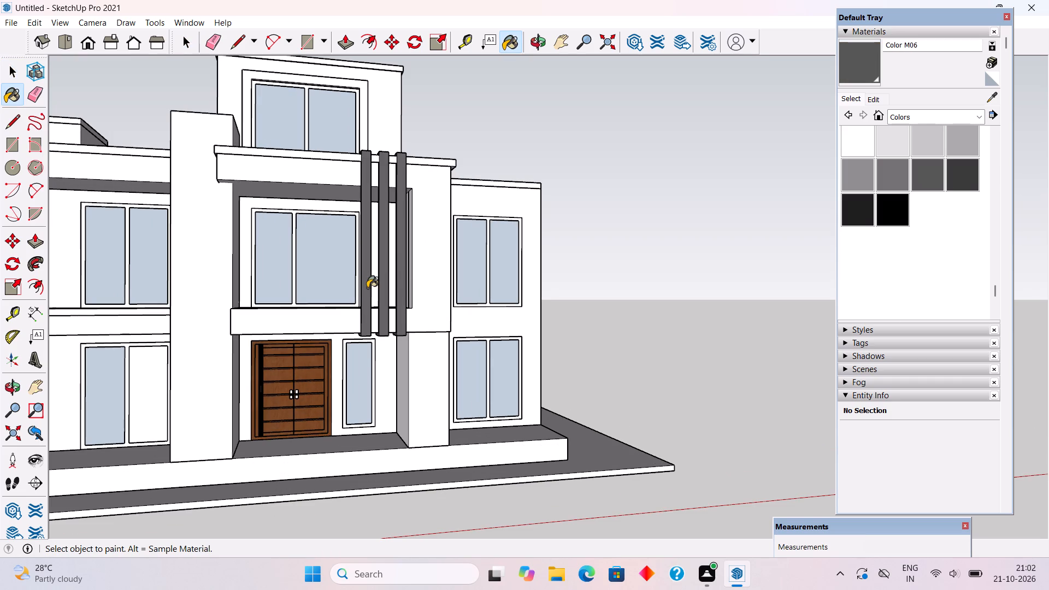
Paint the roof caps over the front balconies, the side wing, the rooftop room and the small roof block with Color M06.
click(325, 154)
middle_drag(352, 152, 293, 264)
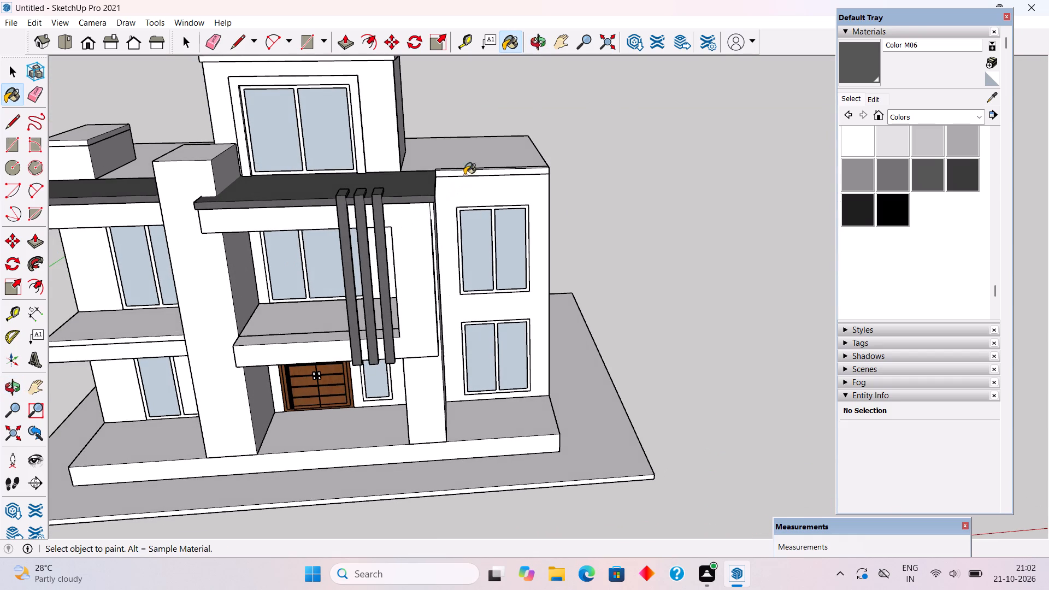
click(473, 171)
scroll(438, 211, down, 4)
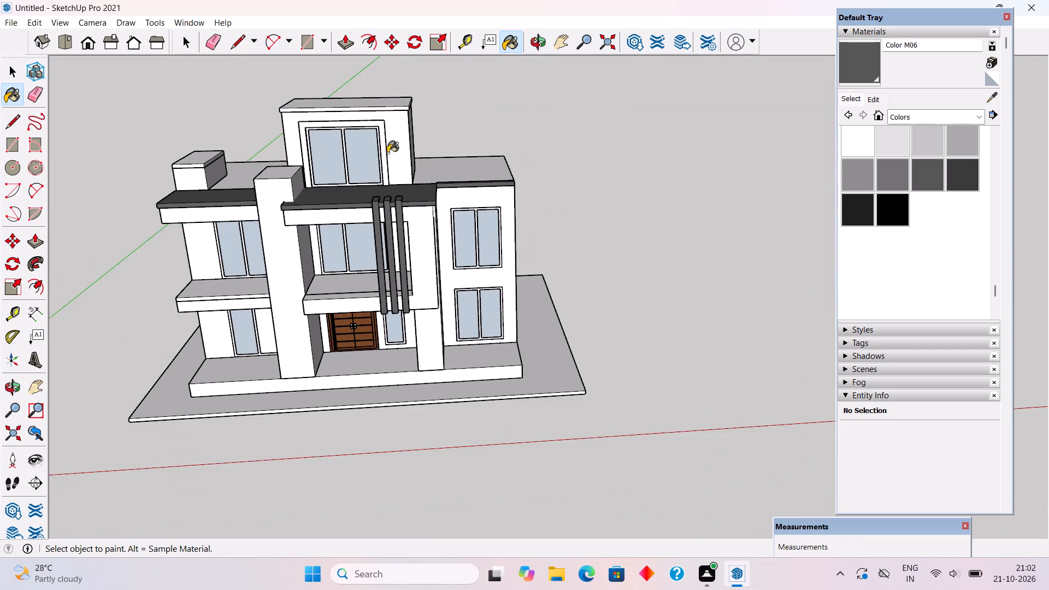
scroll(375, 129, up, 3)
click(378, 98)
scroll(368, 140, down, 4)
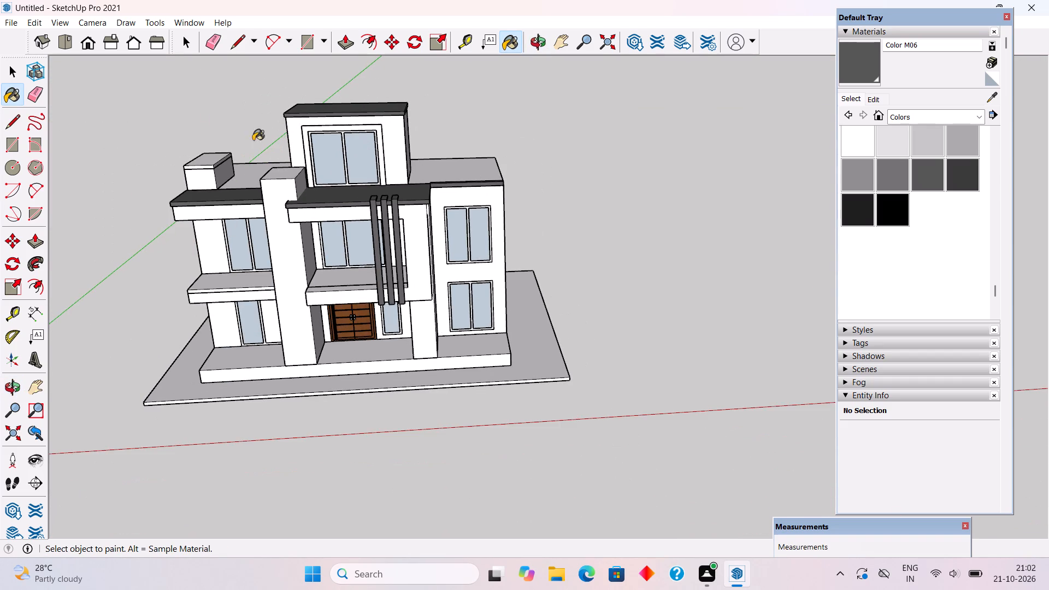
click(207, 166)
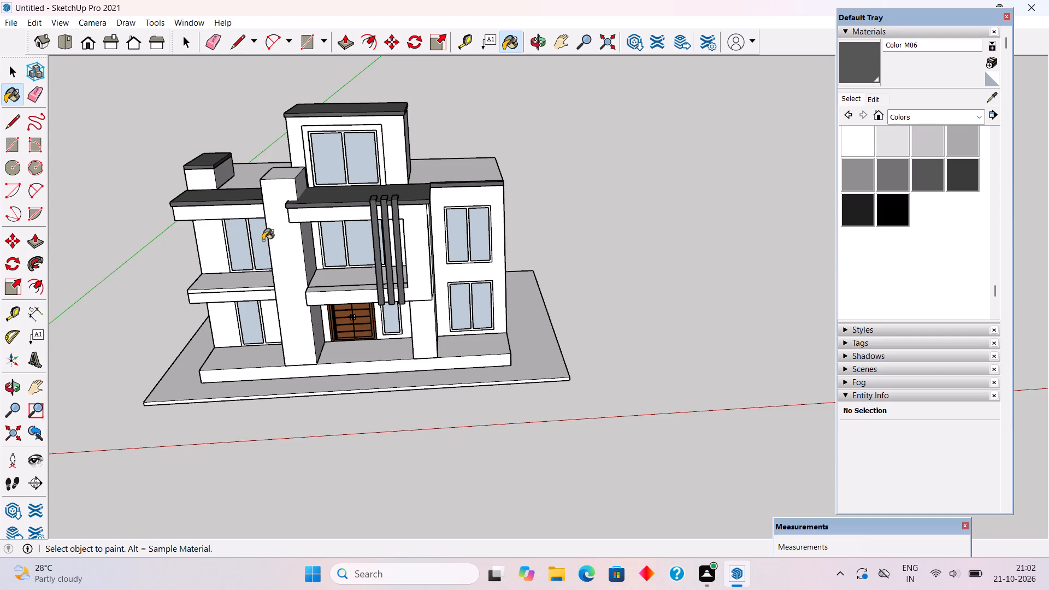
key(space)
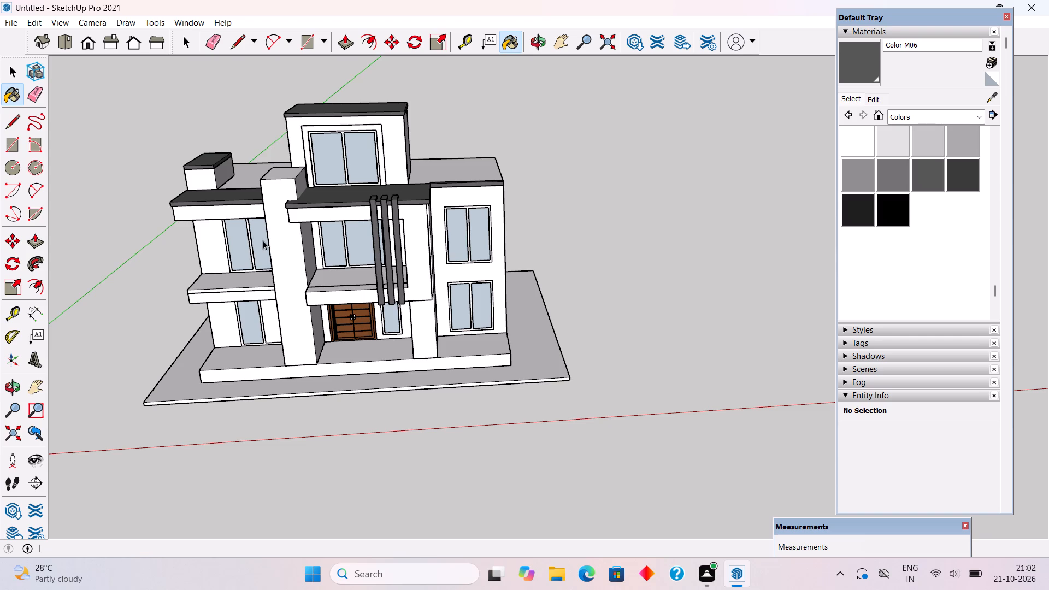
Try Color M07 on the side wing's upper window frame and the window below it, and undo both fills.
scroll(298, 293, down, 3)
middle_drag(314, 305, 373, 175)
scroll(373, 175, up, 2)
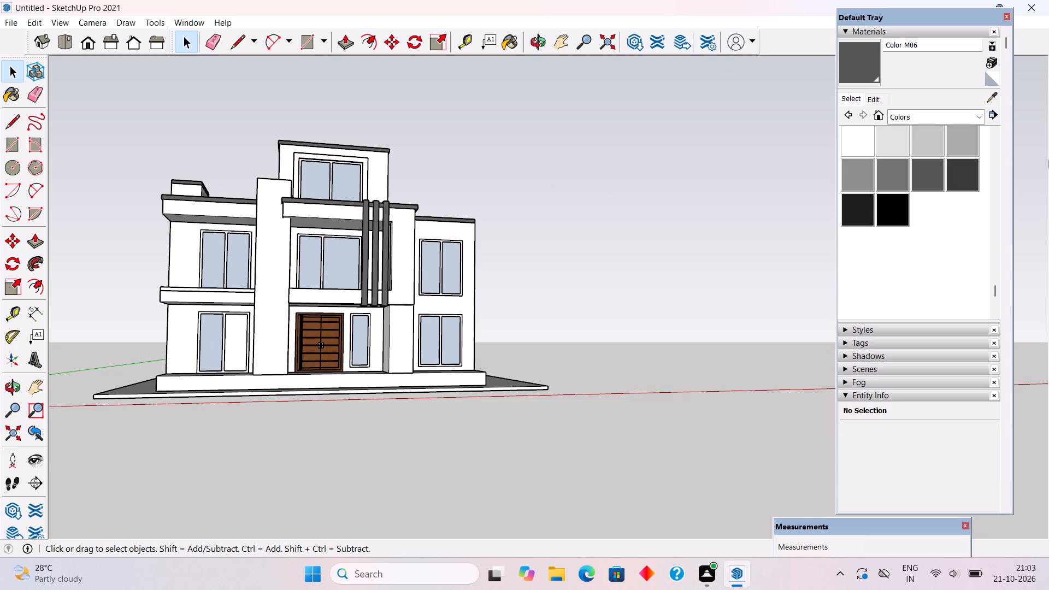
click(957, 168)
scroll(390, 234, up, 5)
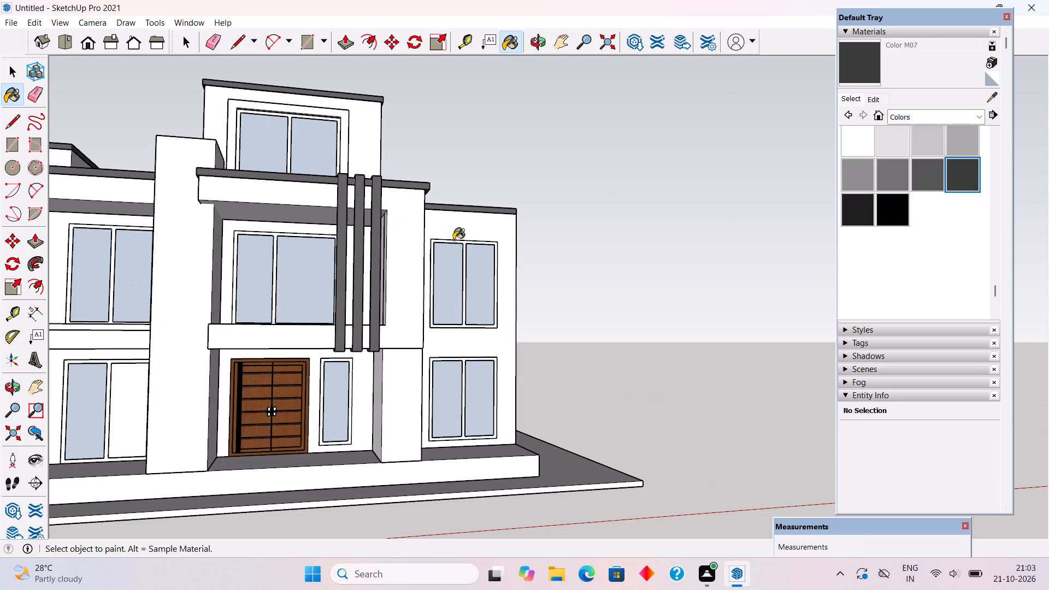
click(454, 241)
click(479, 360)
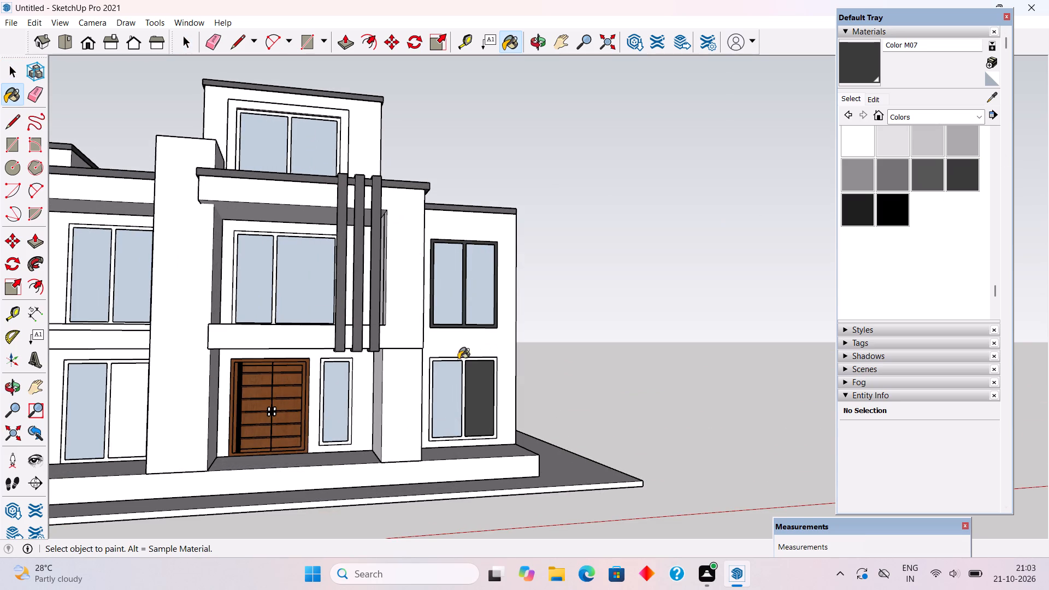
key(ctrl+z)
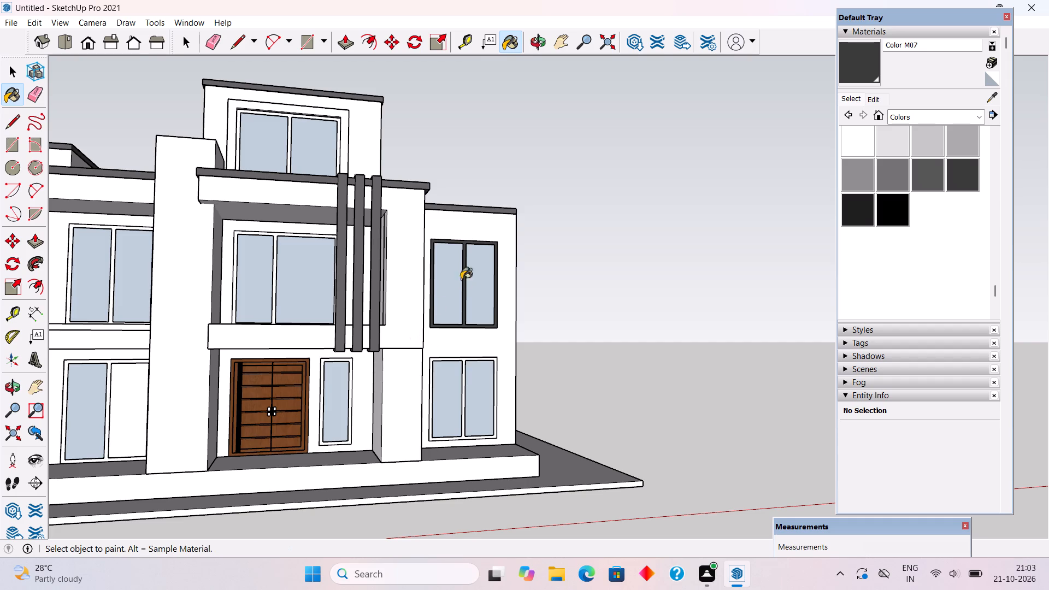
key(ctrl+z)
Inside the group of the side wing's upper window, select the entire connected frame and paint it with Color M06.
scroll(467, 258, up, 5)
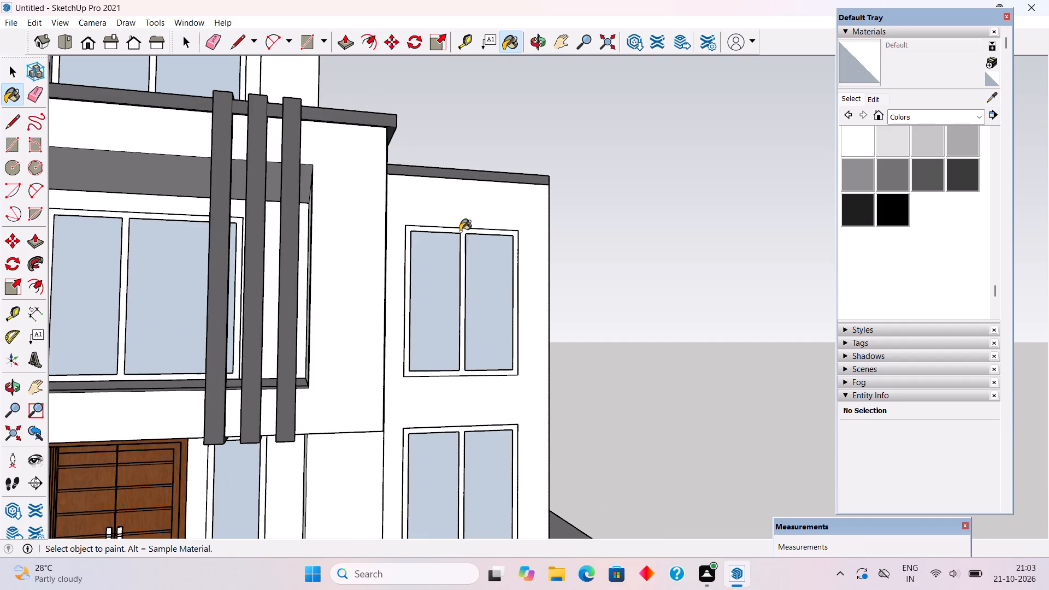
click(462, 231)
click(464, 241)
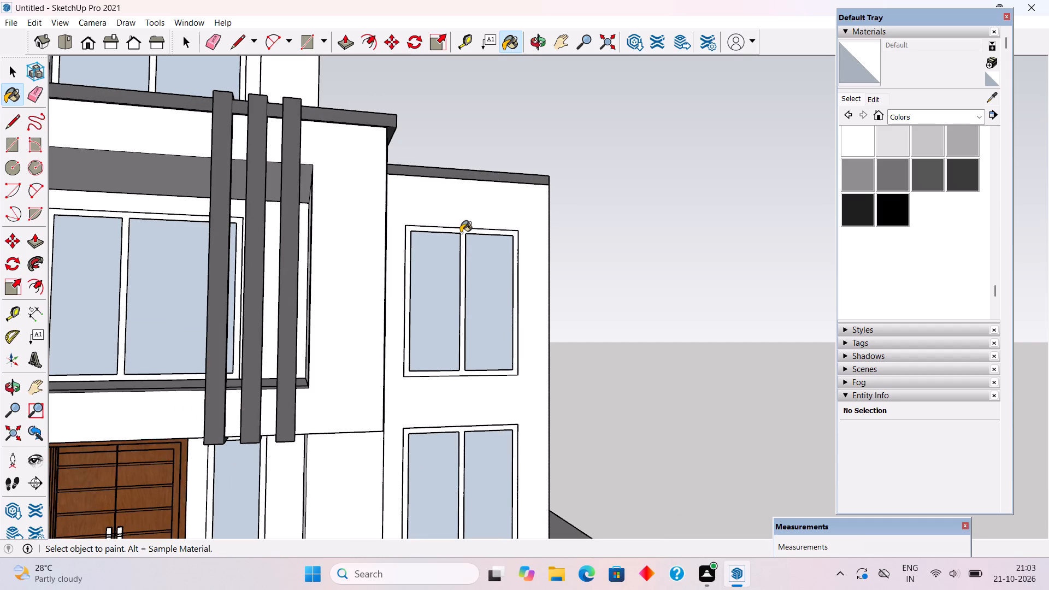
click(461, 233)
scroll(462, 233, up, 6)
triple_click(463, 233)
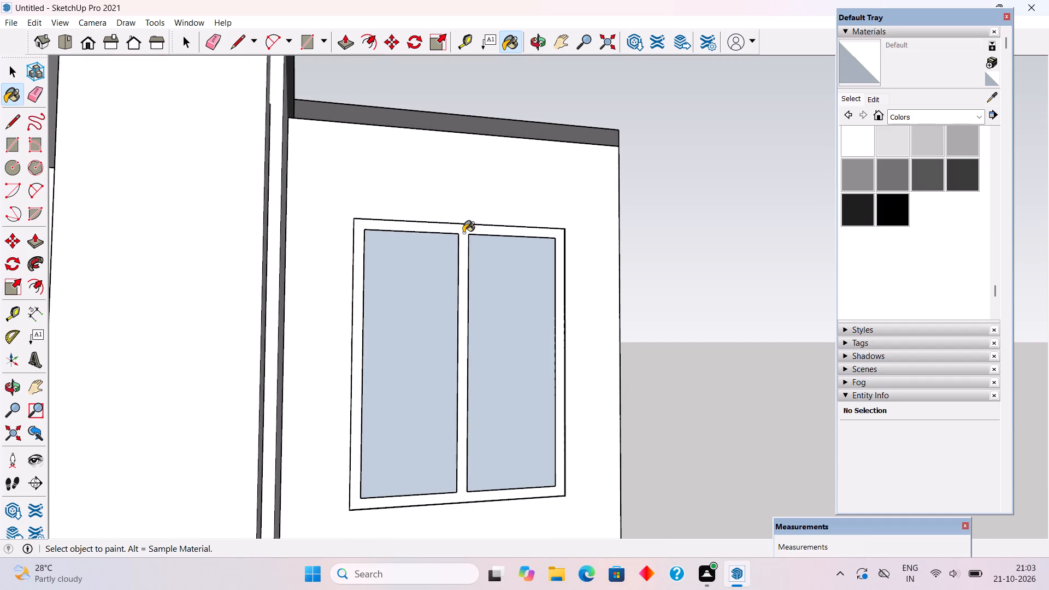
key(space)
triple_click(463, 233)
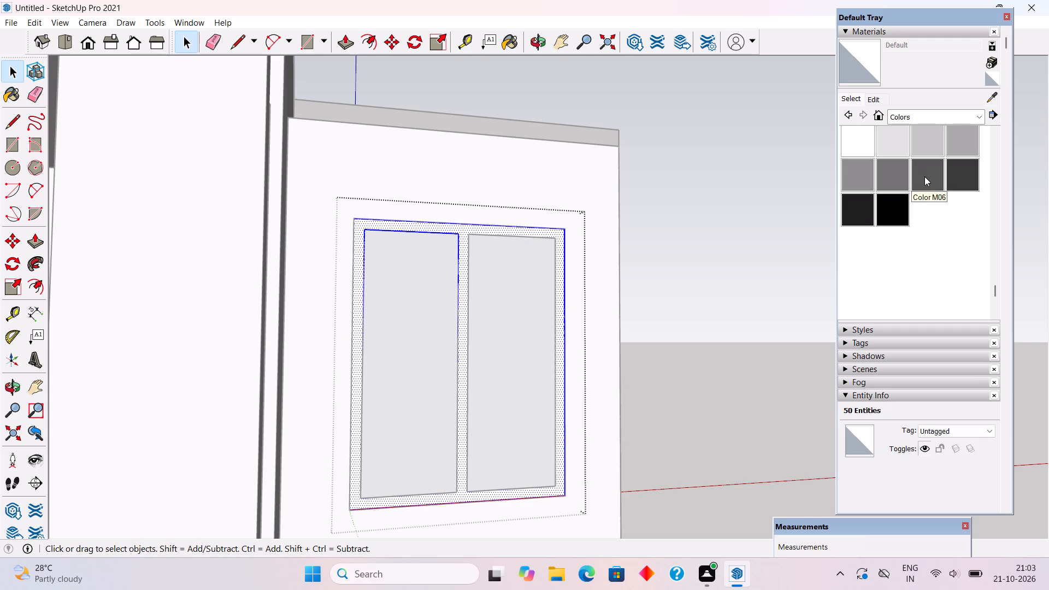
click(948, 175)
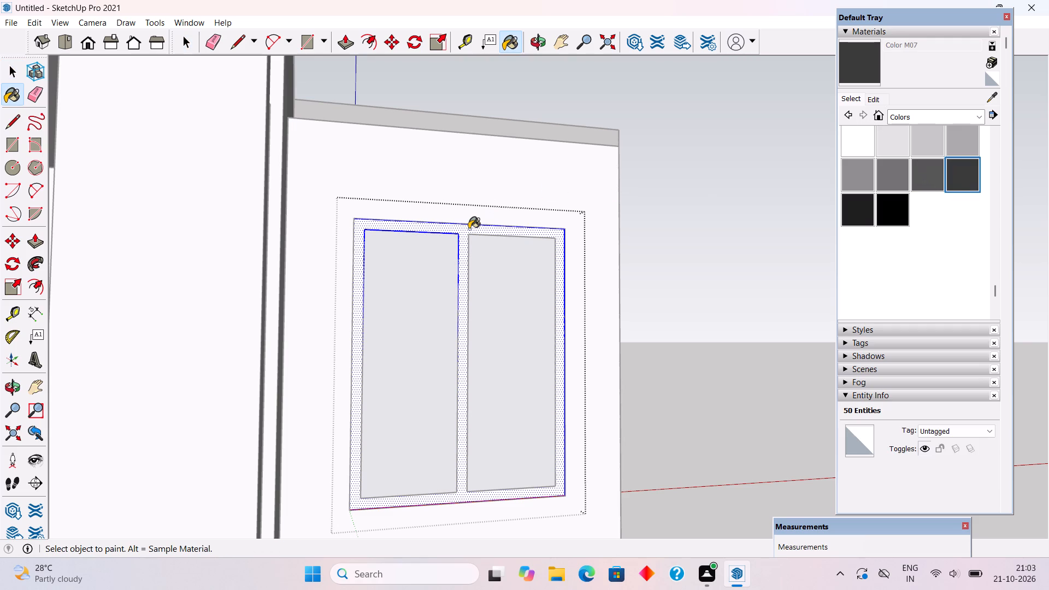
click(940, 178)
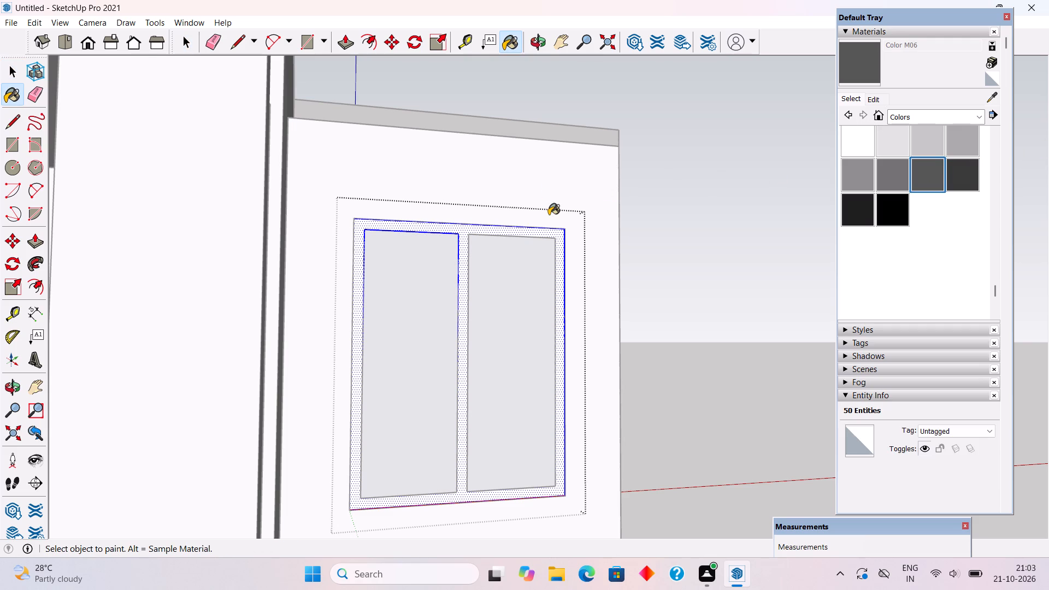
click(542, 229)
key(space)
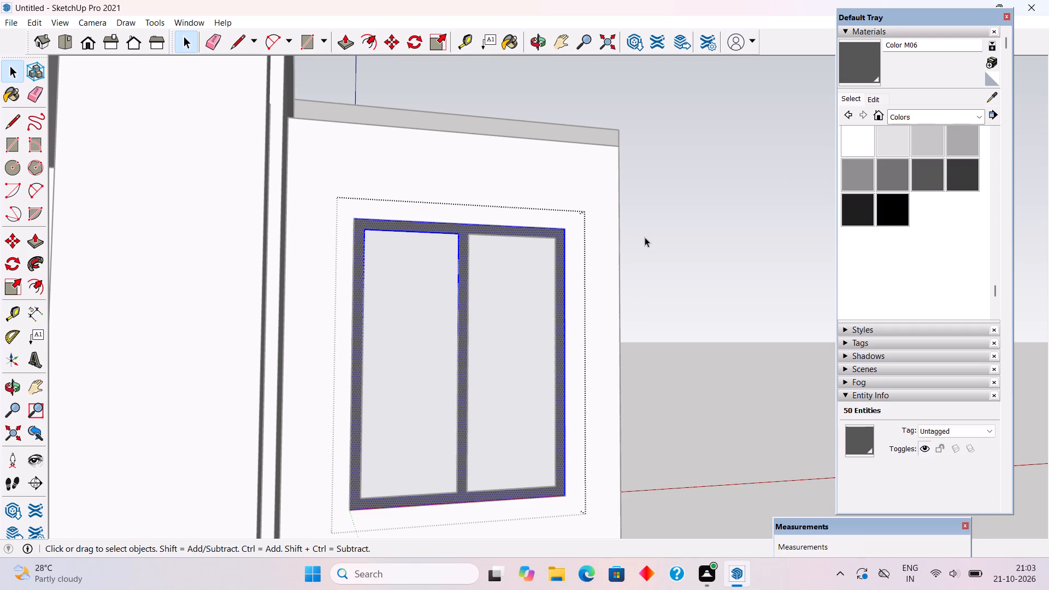
Reopen the group of the side wing's upper window and repaint its frame with Color M07.
click(645, 237)
scroll(645, 237, down, 5)
middle_drag(644, 239, 562, 301)
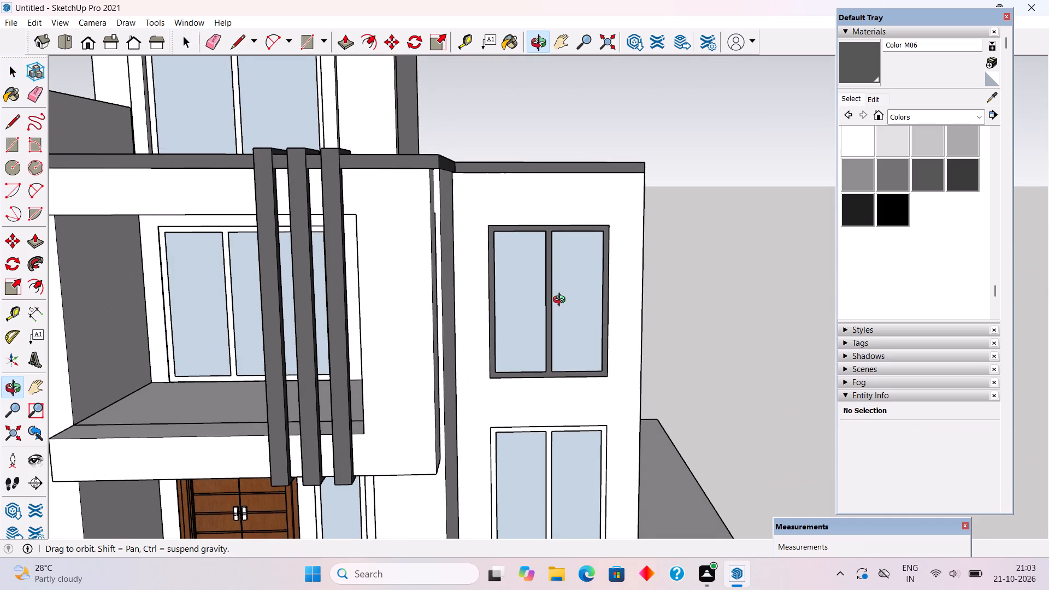
middle_drag(562, 301, 558, 303)
key(ctrl+z)
scroll(954, 201, up, 4)
scroll(954, 200, down, 4)
click(961, 178)
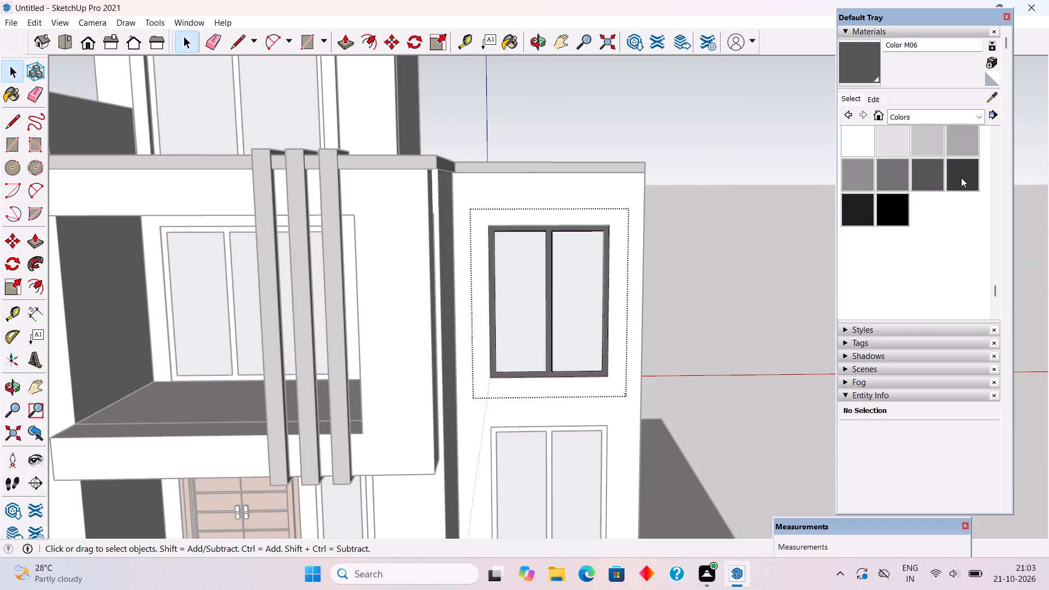
scroll(460, 316, up, 4)
click(594, 242)
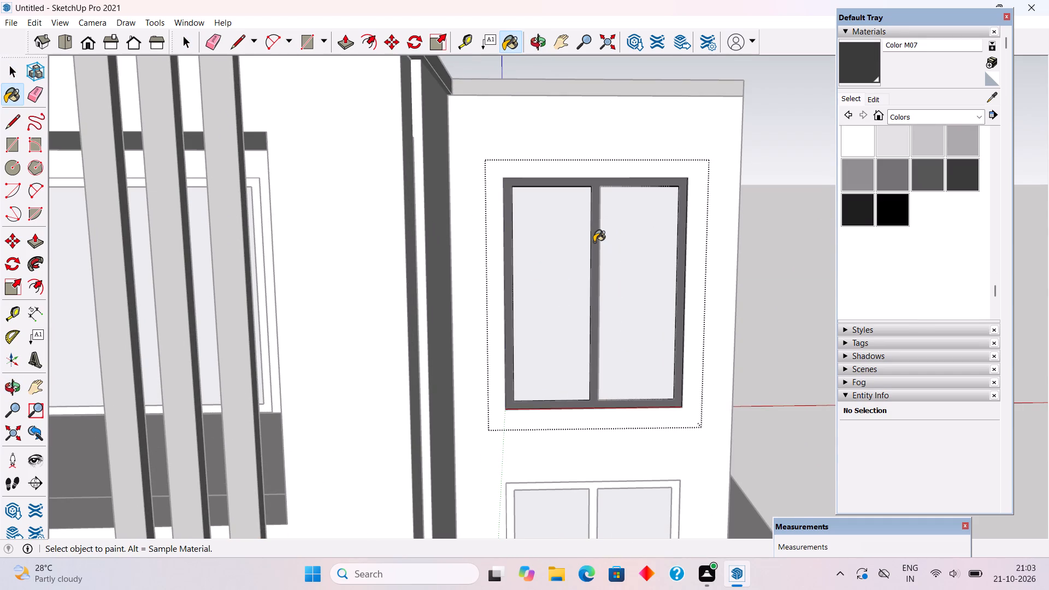
key(space)
scroll(594, 242, down, 11)
click(717, 231)
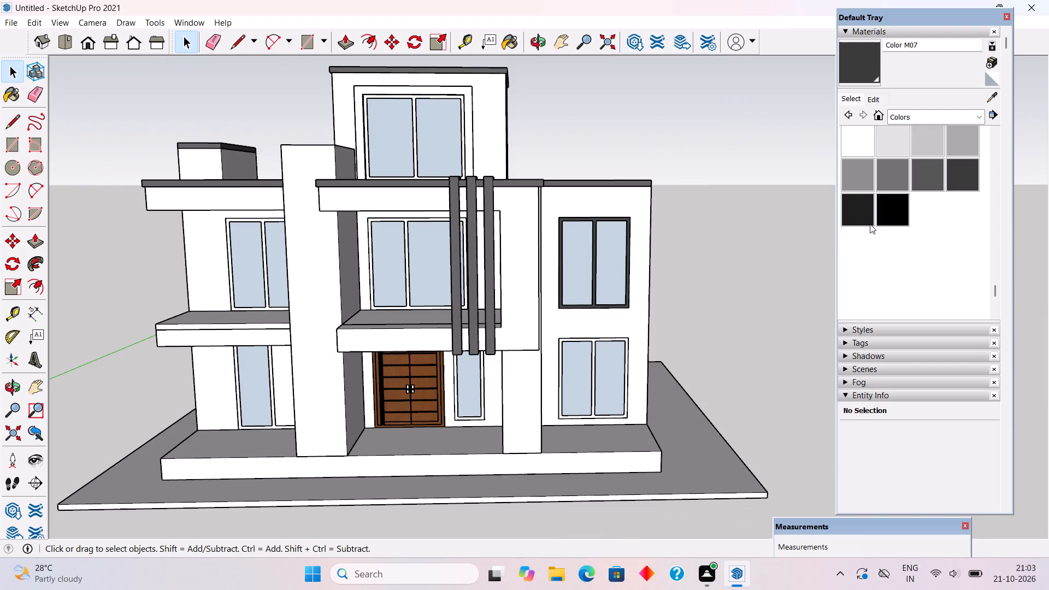
Paint the frames of the side wing's lower window, the narrow window beside the door and the central balcony window with Color M07.
click(967, 174)
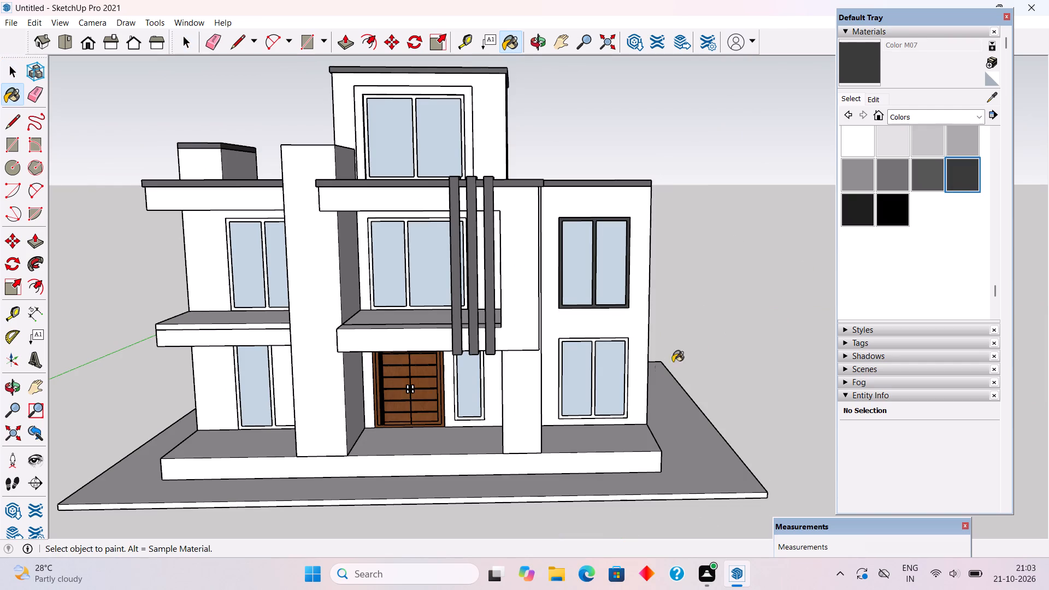
scroll(632, 377, up, 4)
click(629, 346)
scroll(487, 389, down, 2)
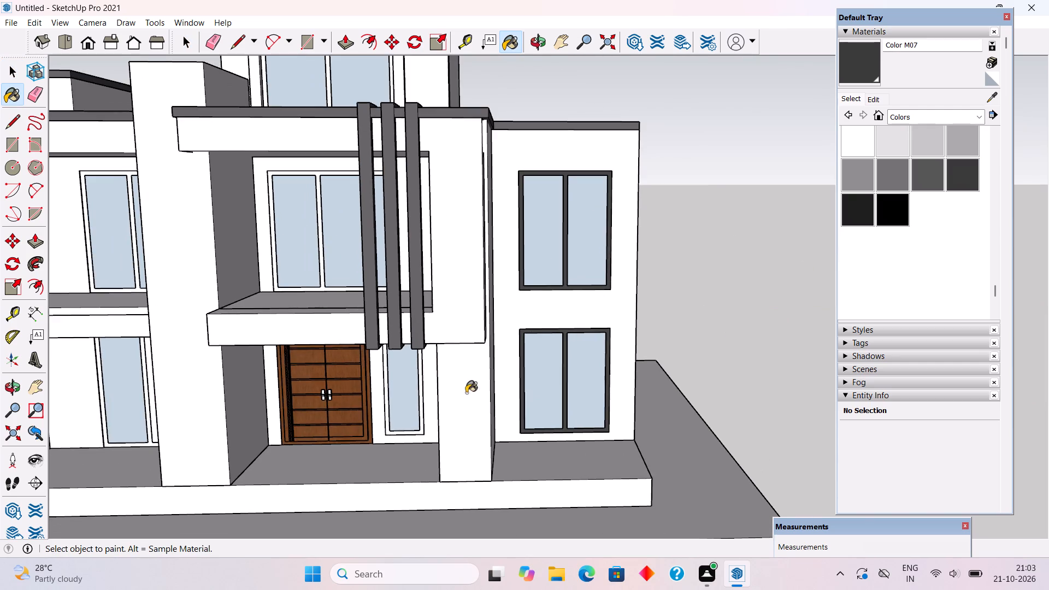
scroll(384, 434, up, 2)
click(429, 430)
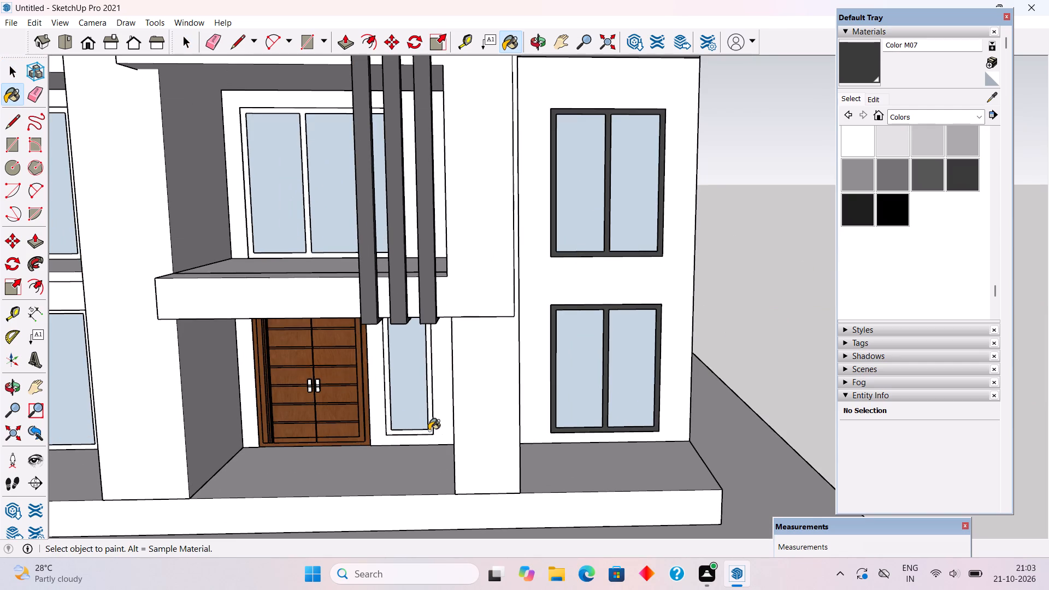
scroll(373, 425, down, 2)
scroll(317, 309, up, 3)
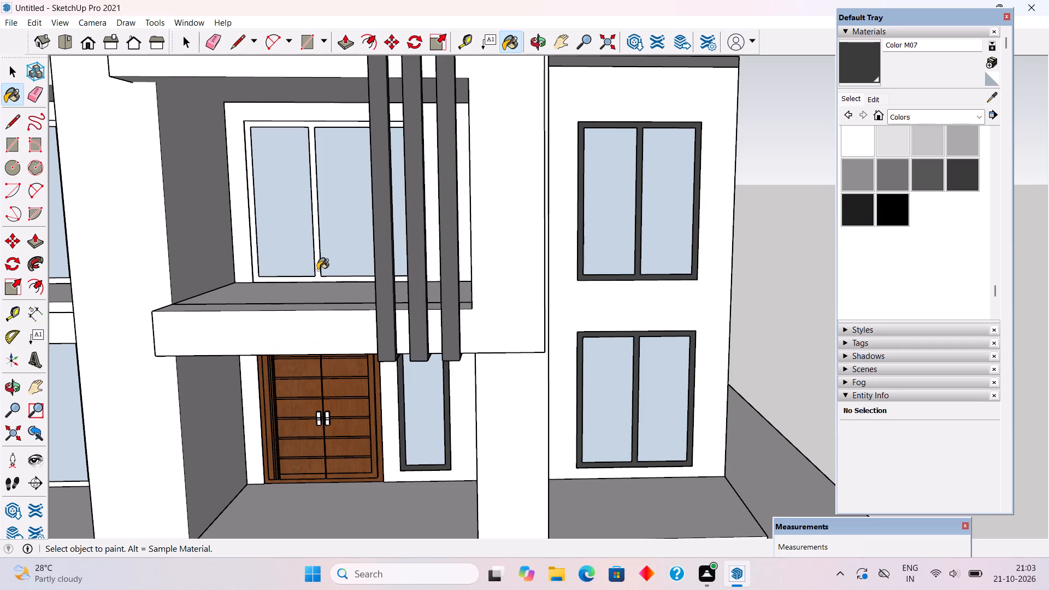
click(317, 273)
scroll(317, 273, down, 9)
Paint the frames of both windows in the house's left bay and of the rooftop room's window with Color M07.
middle_drag(287, 320, 320, 315)
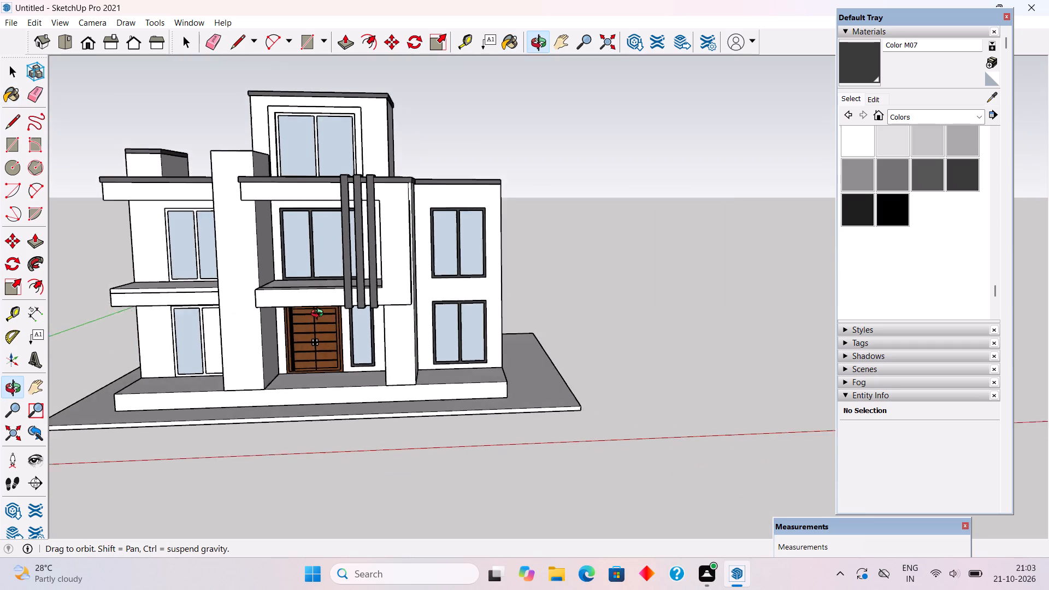
middle_drag(320, 315, 437, 291)
scroll(178, 264, up, 3)
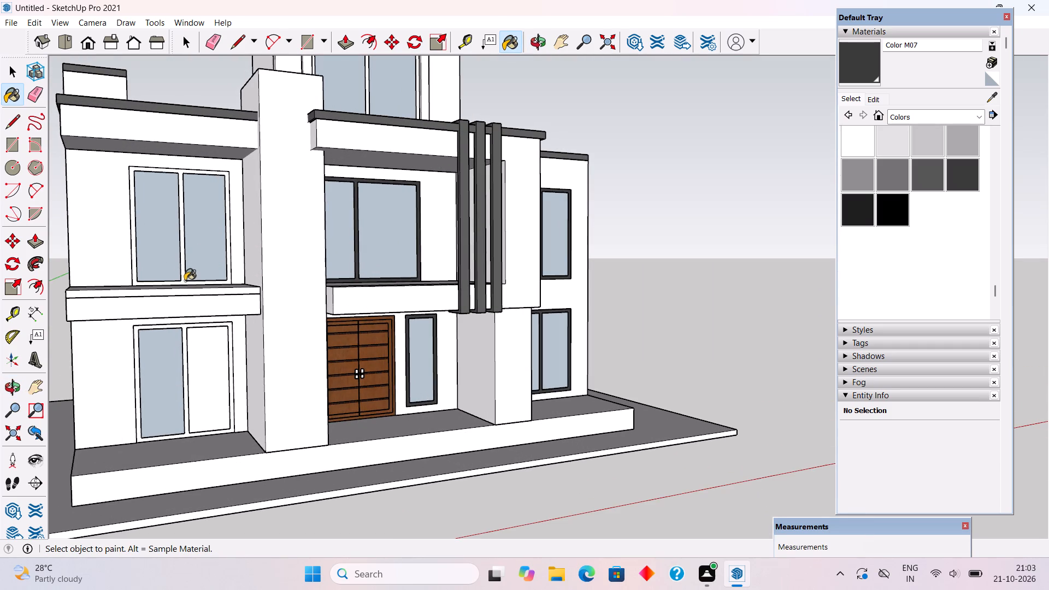
click(181, 280)
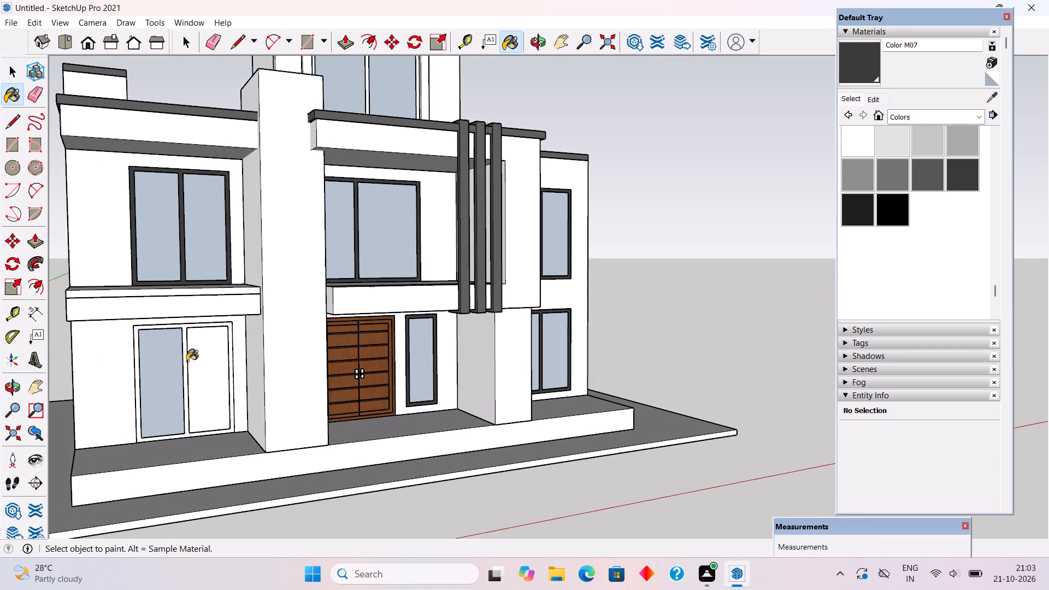
click(184, 363)
scroll(307, 377, down, 4)
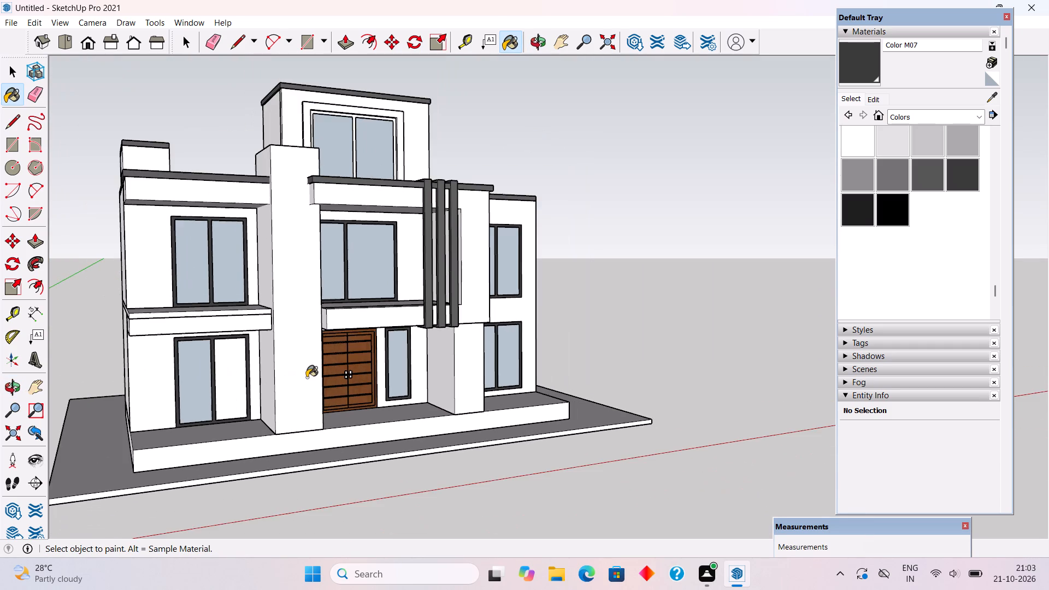
scroll(357, 127, up, 8)
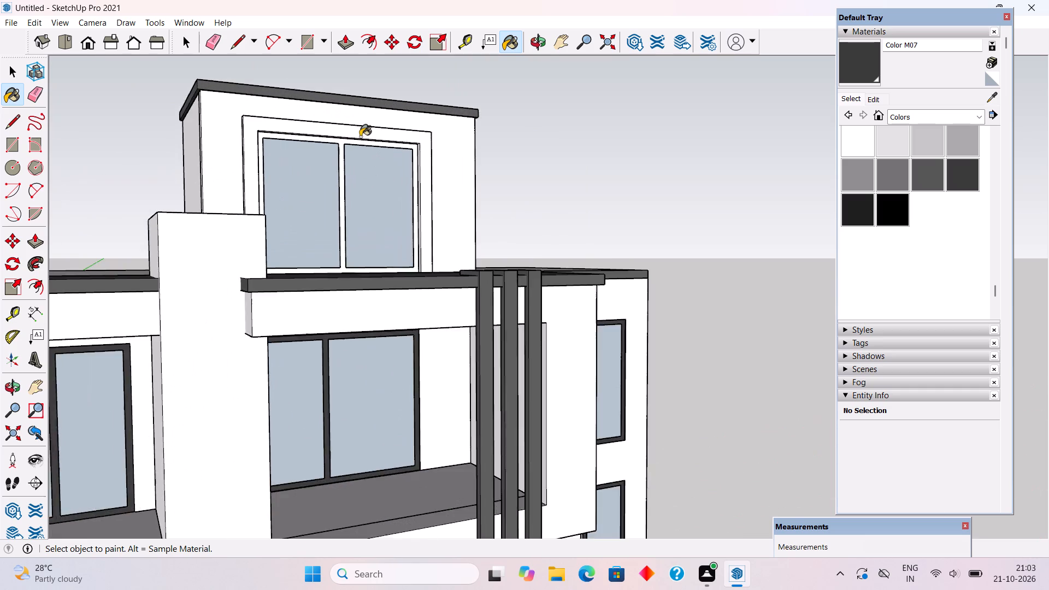
click(354, 144)
scroll(362, 152, down, 4)
scroll(444, 205, down, 4)
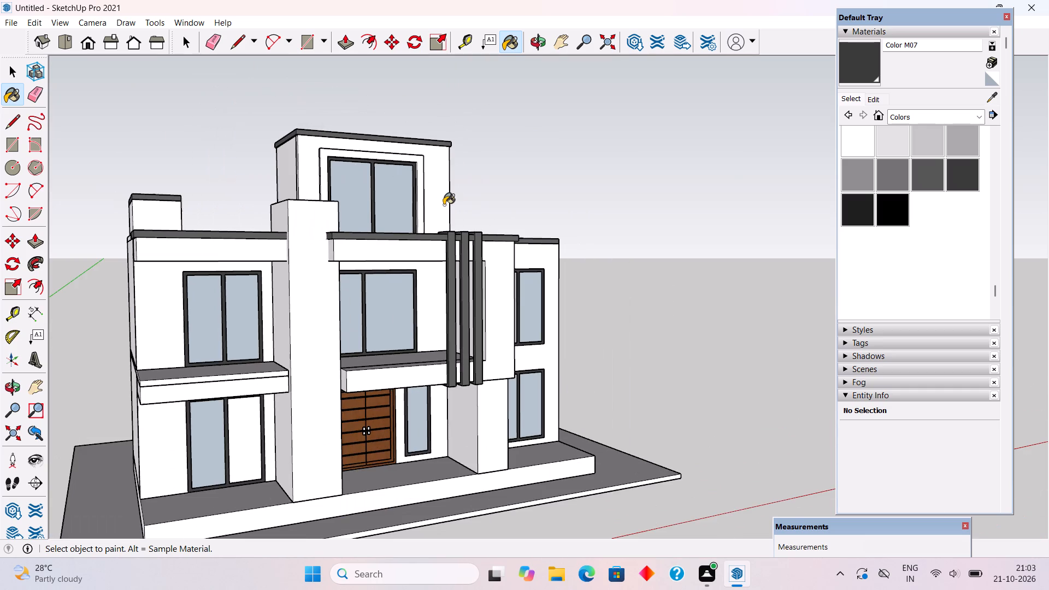
key(space)
middle_drag(444, 217, 419, 230)
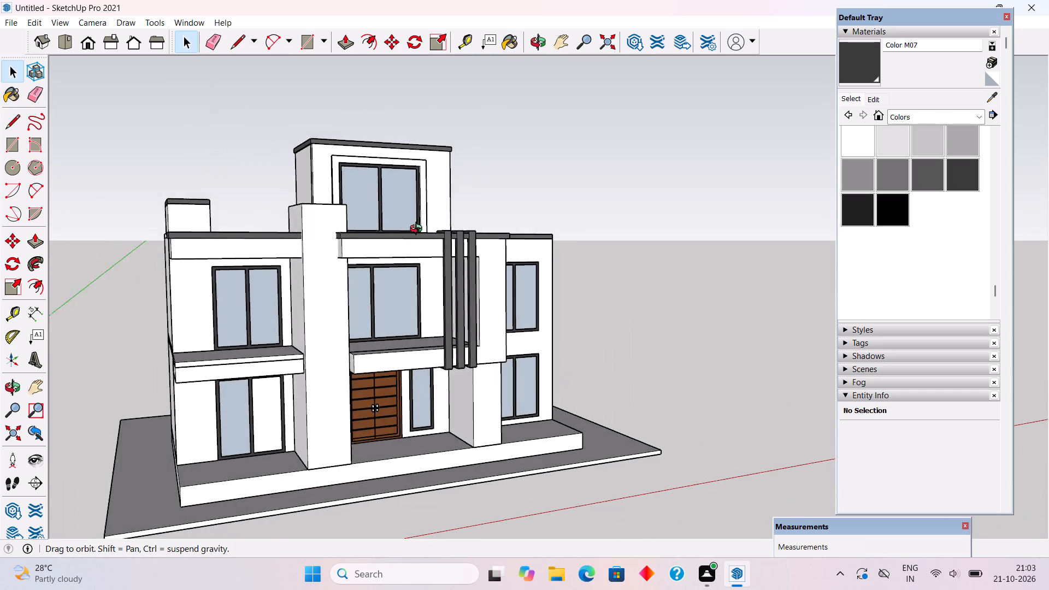
middle_drag(419, 230, 359, 243)
middle_drag(447, 244, 479, 197)
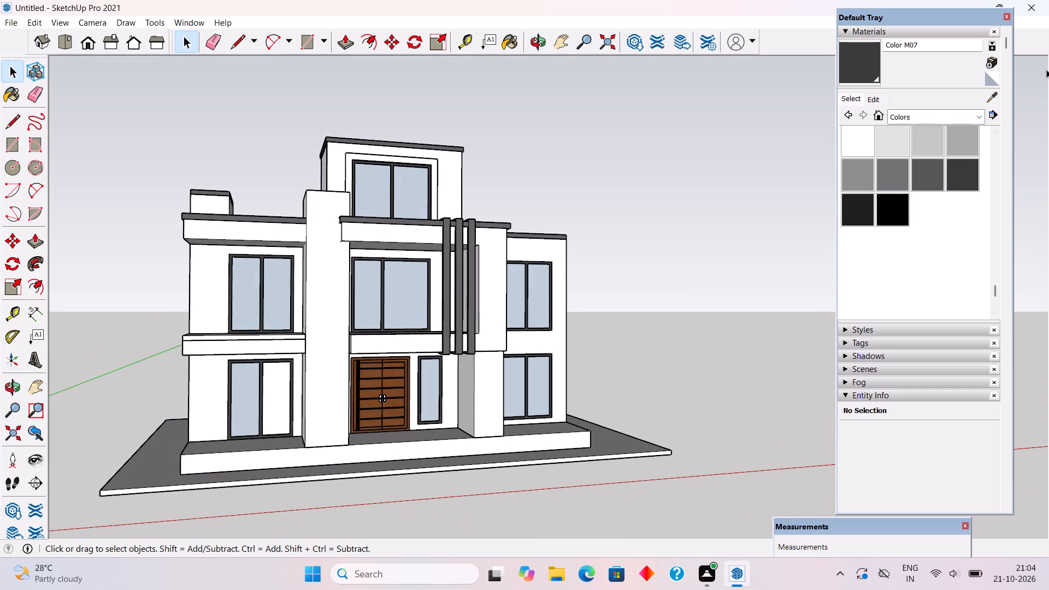
Paint the panes of the side wing's upper and lower windows with Translucent Glass Gray from the Glass and Mirrors collection.
click(935, 119)
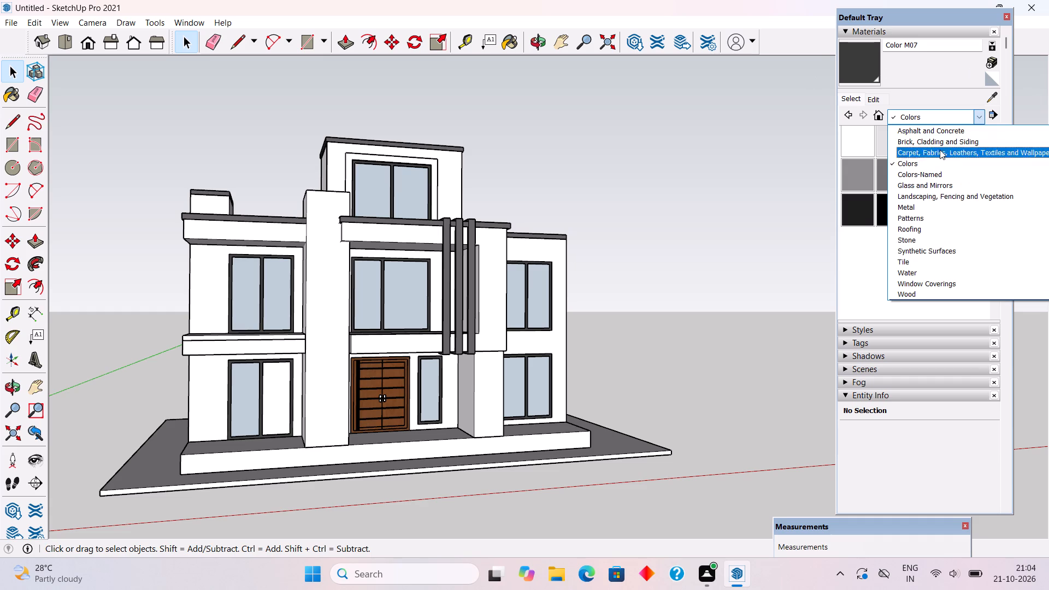
click(946, 180)
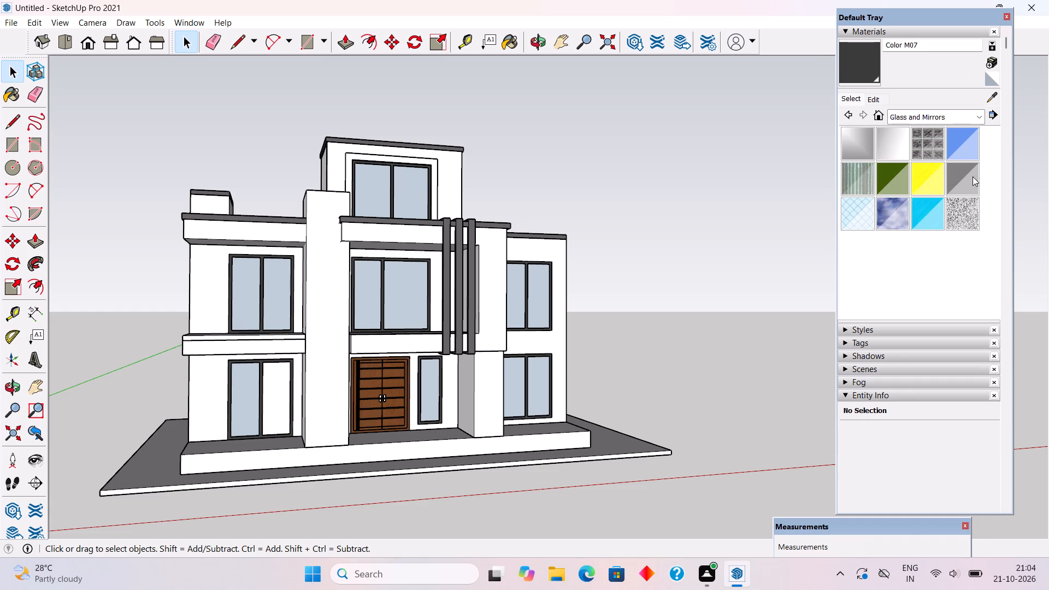
click(973, 176)
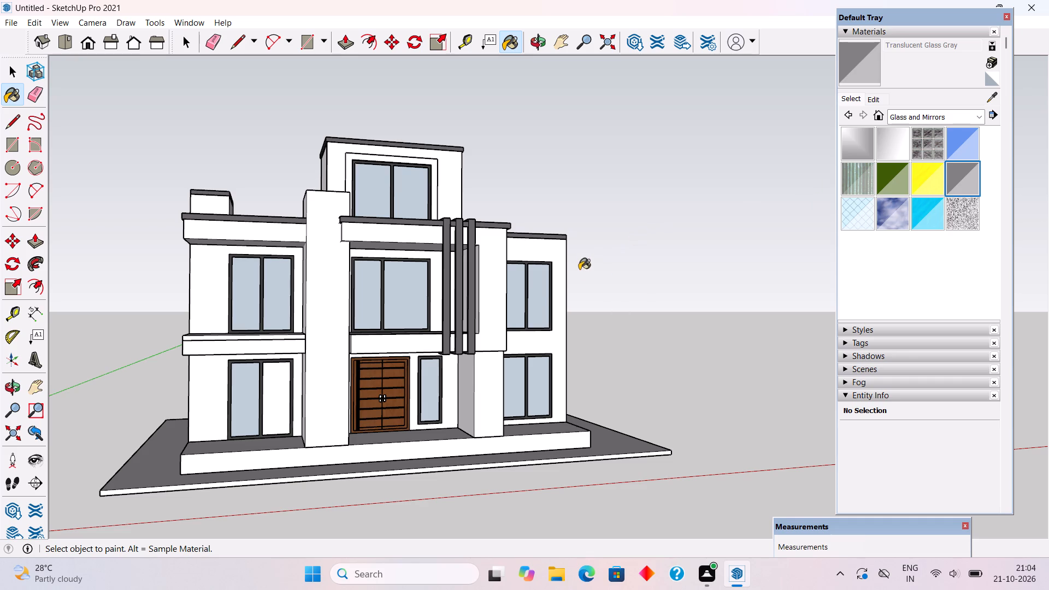
click(540, 302)
click(518, 310)
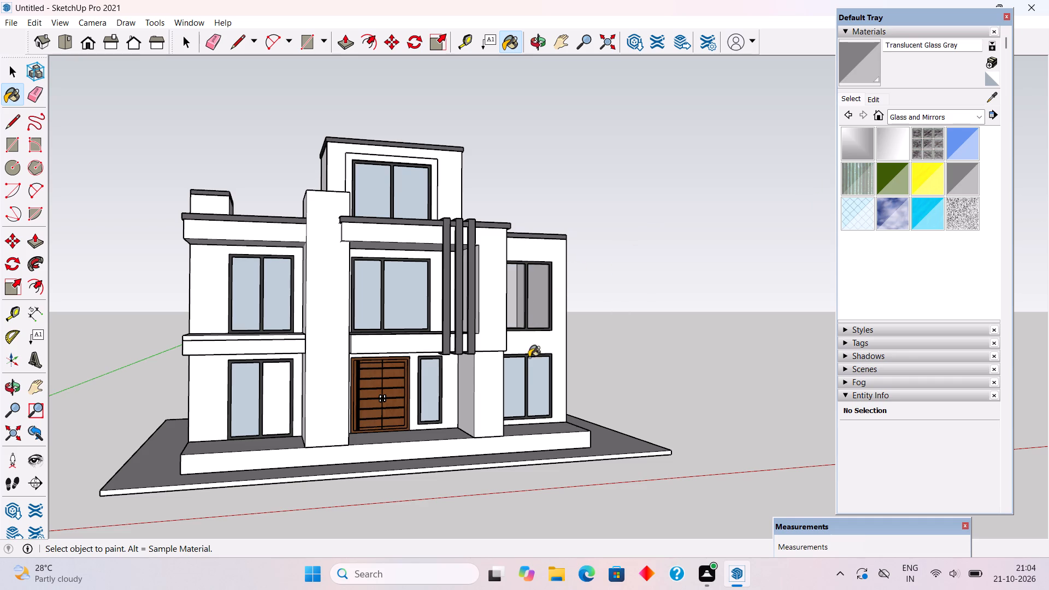
click(513, 386)
click(538, 379)
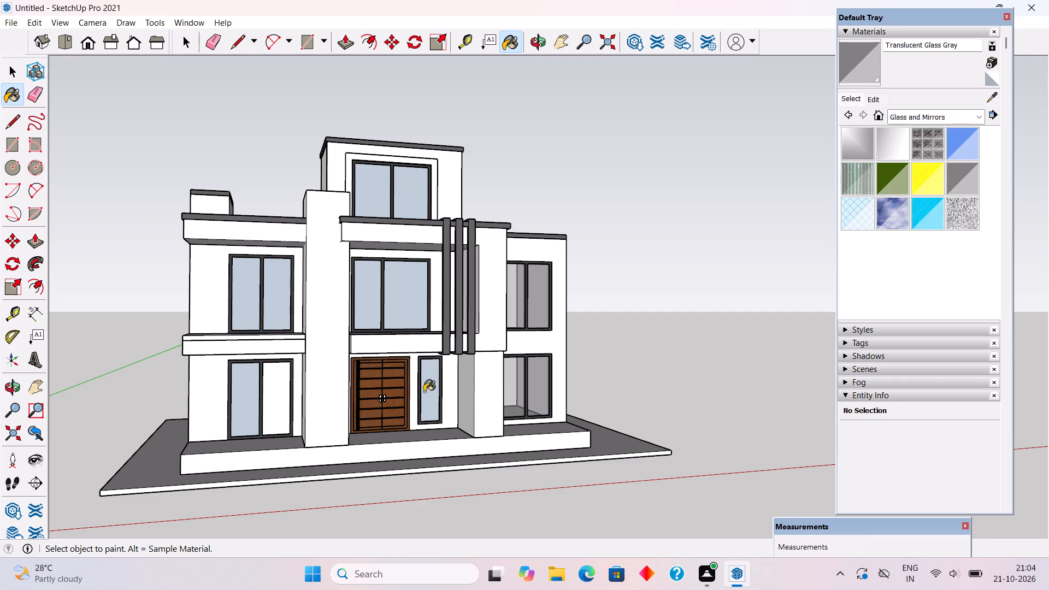
Apply Translucent Glass Gray to the panes of the narrow door-side window, central balcony window, rooftop room window and both left-bay windows.
click(427, 389)
click(404, 278)
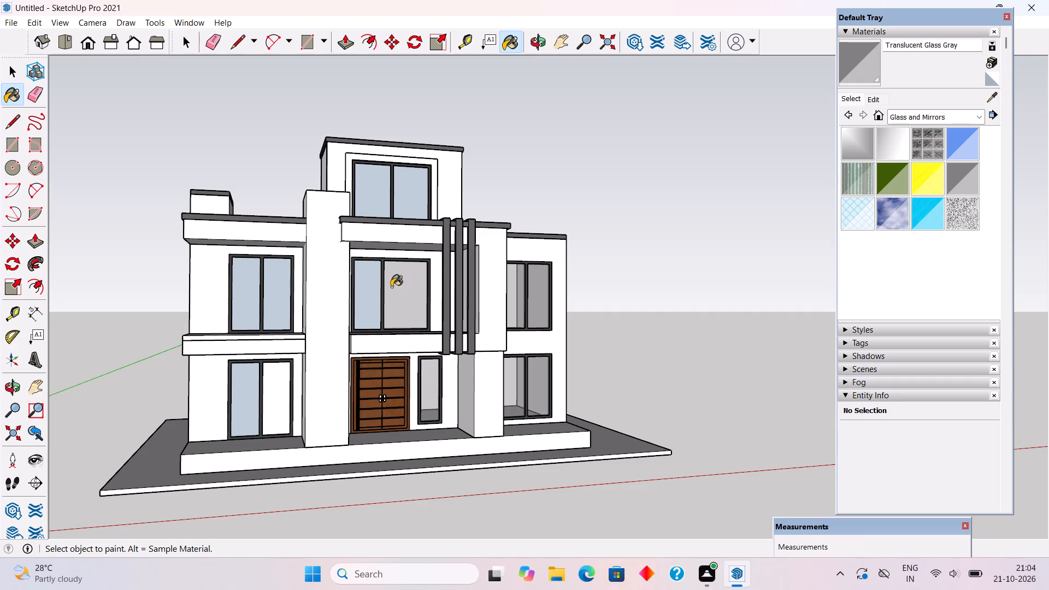
click(367, 298)
click(381, 213)
click(402, 195)
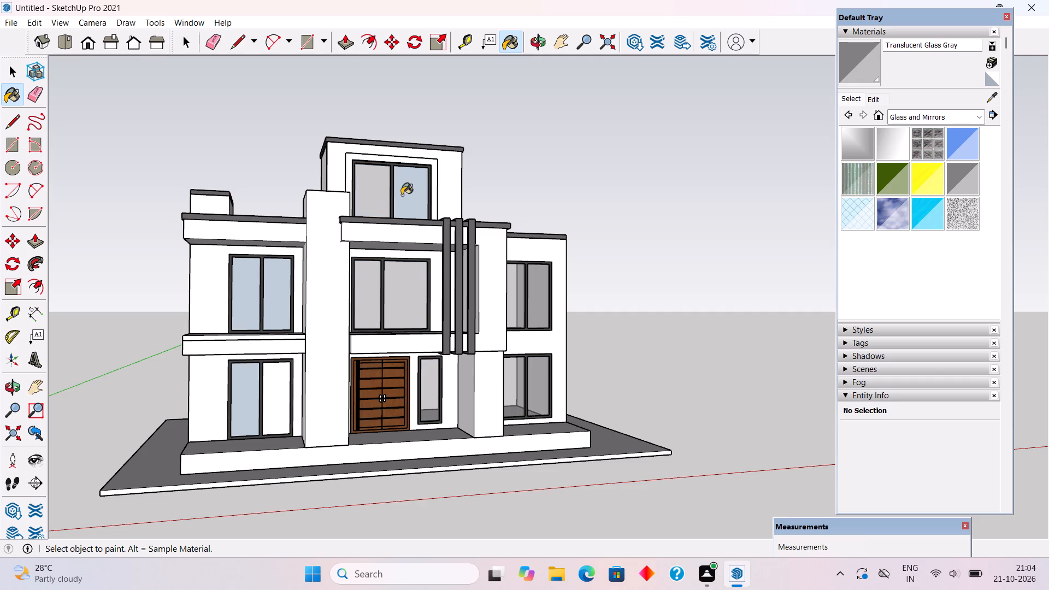
click(273, 293)
click(238, 297)
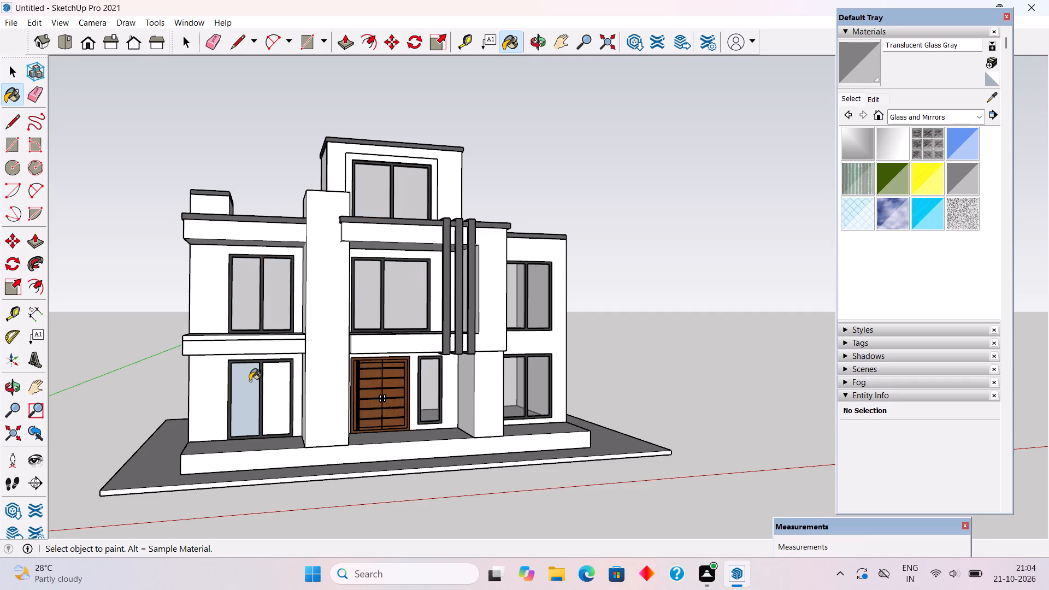
click(250, 381)
click(270, 375)
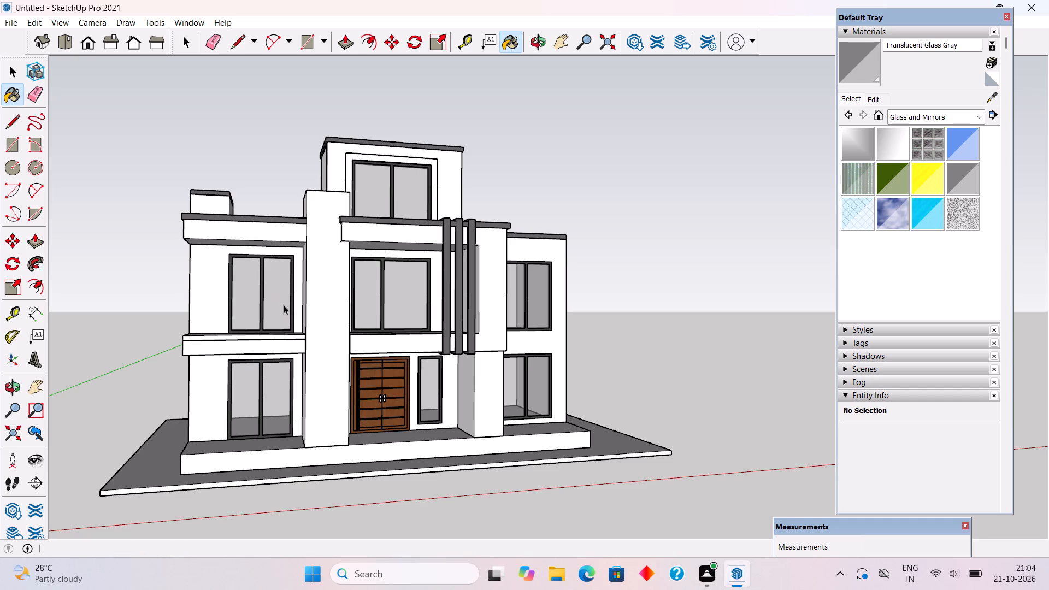
key(space)
Inside the group of the small roof block's cap, pull the cap's top face up by 6".
middle_drag(364, 202, 300, 298)
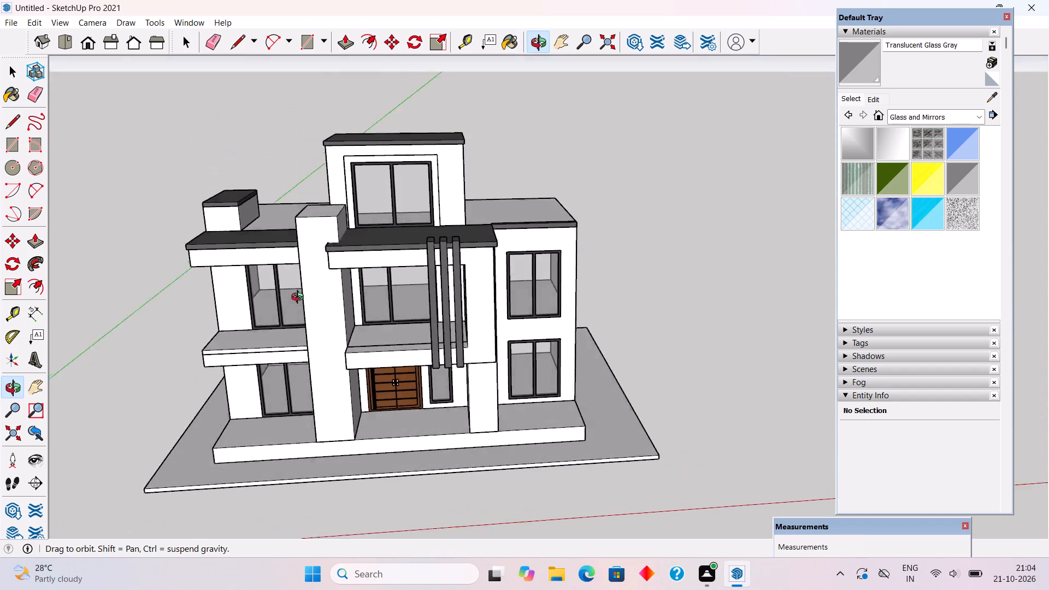
middle_drag(300, 298, 264, 294)
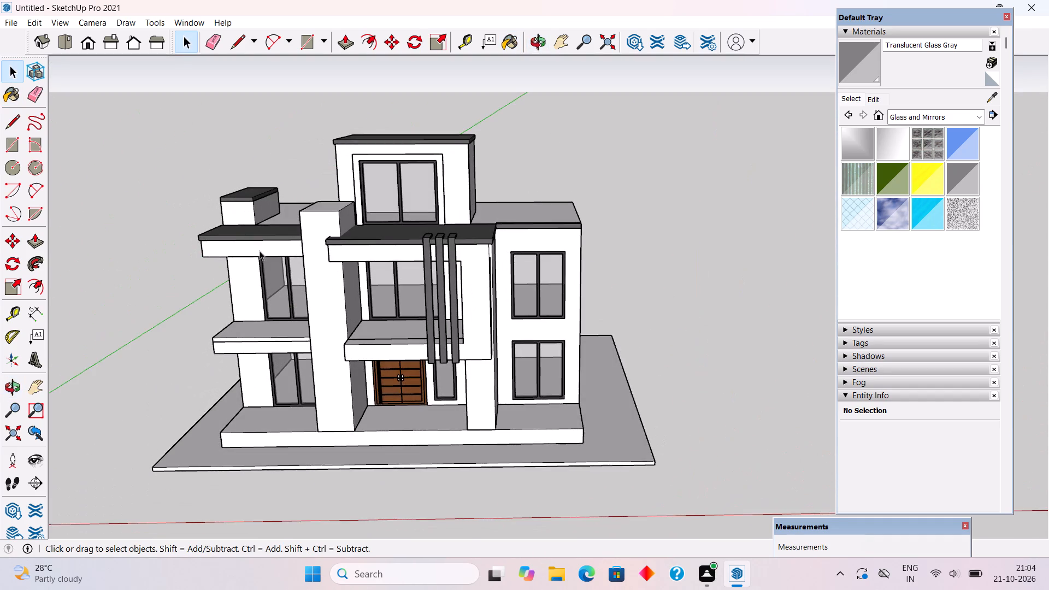
scroll(260, 243, up, 5)
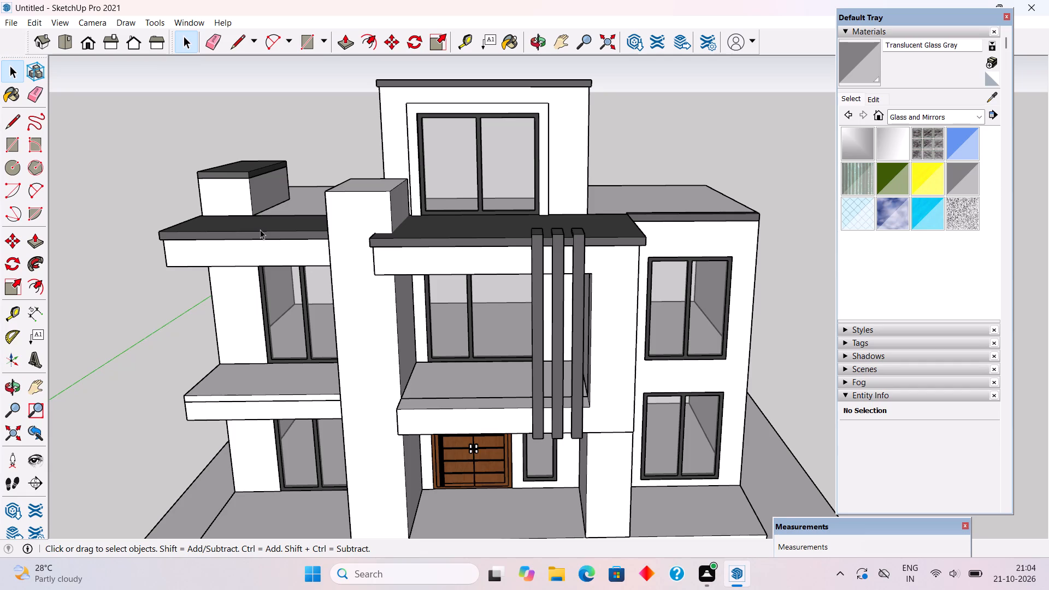
middle_drag(245, 168, 298, 260)
scroll(226, 211, up, 4)
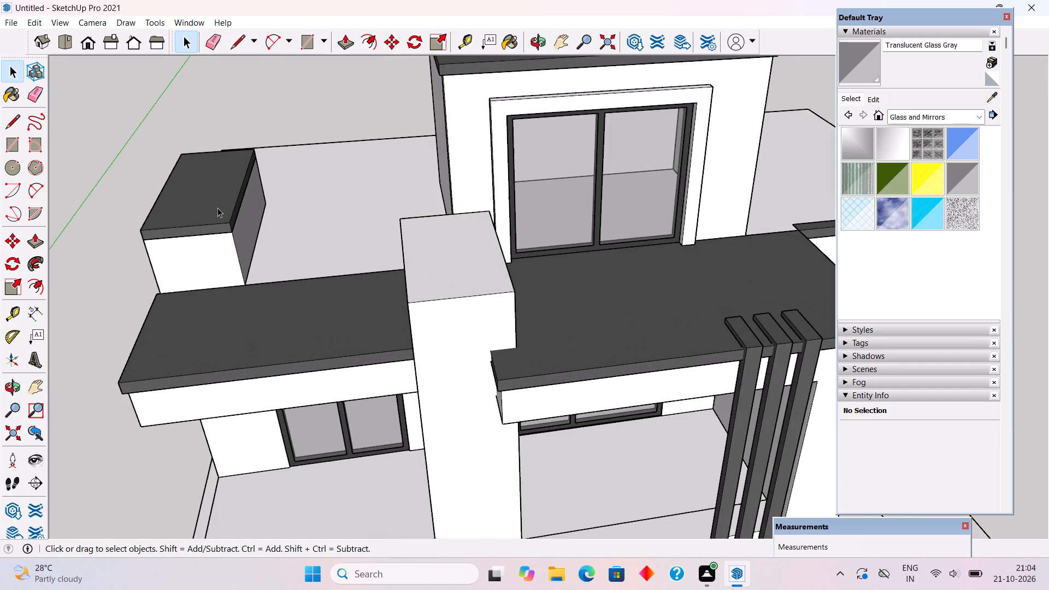
triple_click(217, 208)
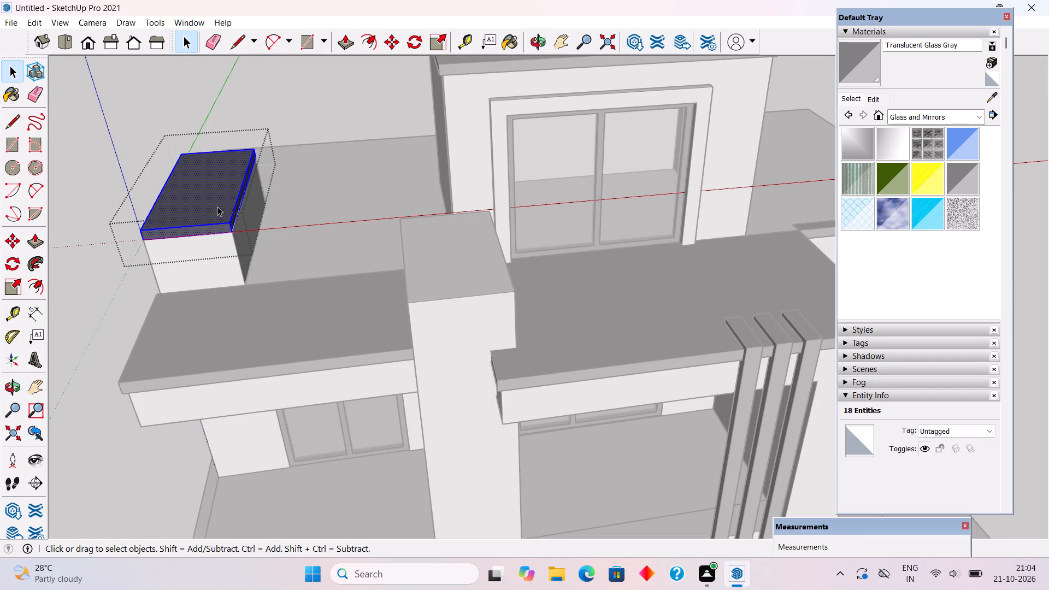
key(p)
click(220, 201)
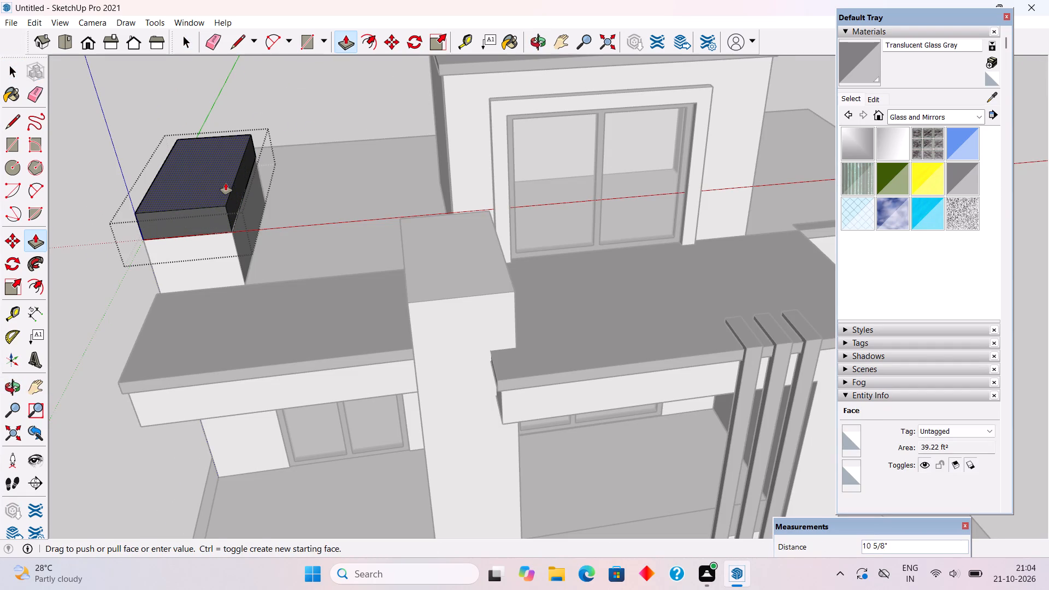
text(6")
key(Return)
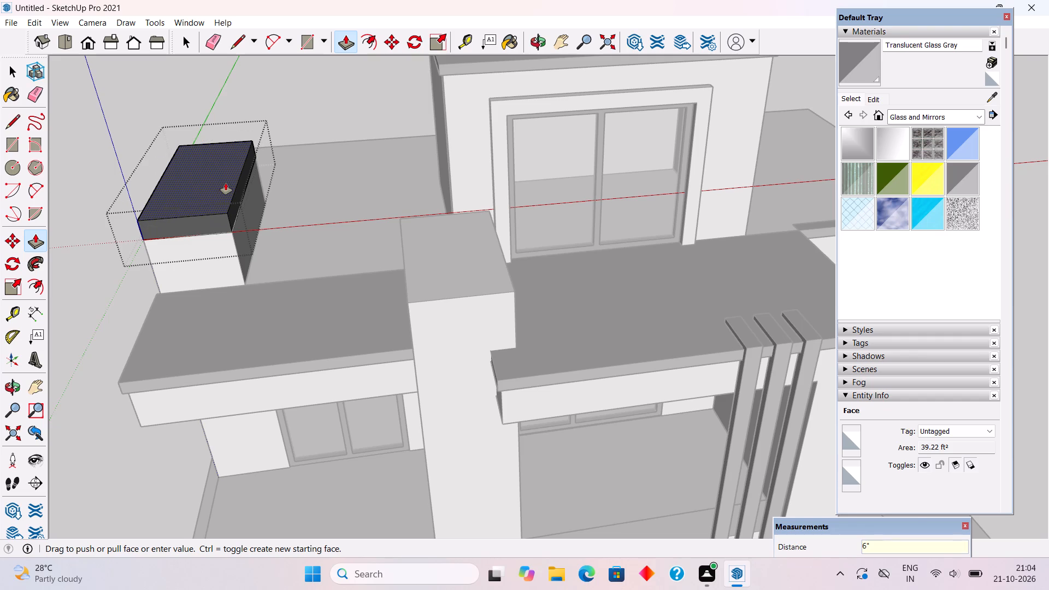
Pull the side face of the small roof block's cap about 10' 8" across to the rooftop room's wall.
scroll(226, 183, up, 1)
middle_drag(247, 193, 213, 141)
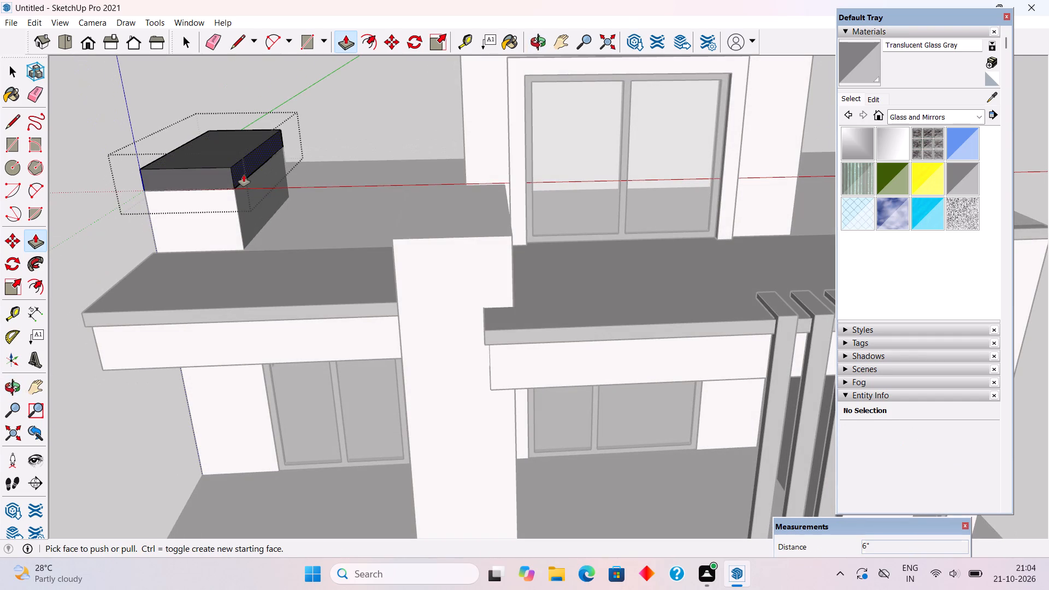
click(244, 175)
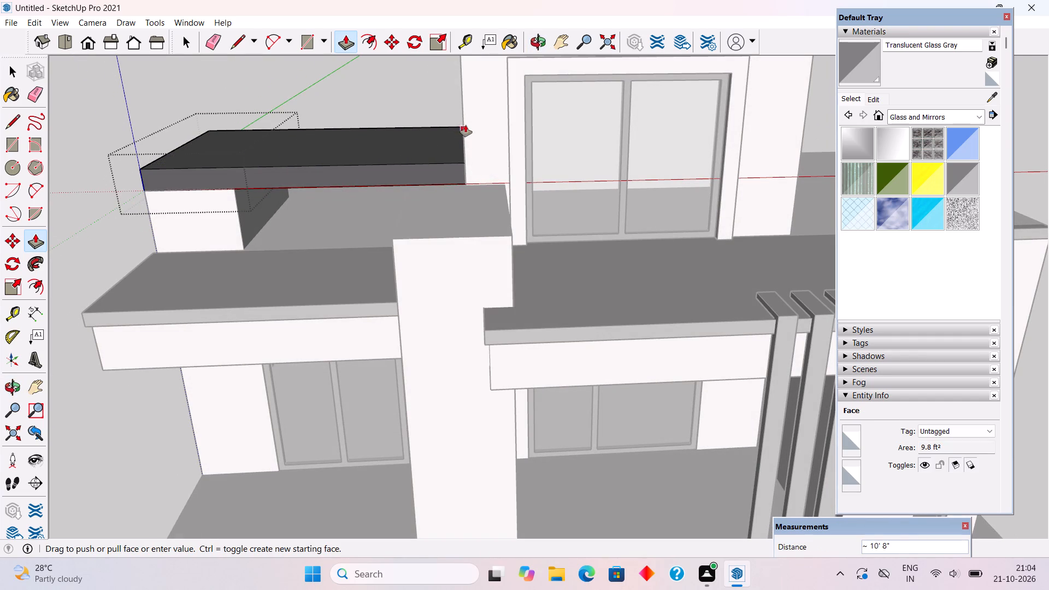
click(465, 121)
key(space)
scroll(427, 269, down, 5)
middle_drag(399, 335, 405, 150)
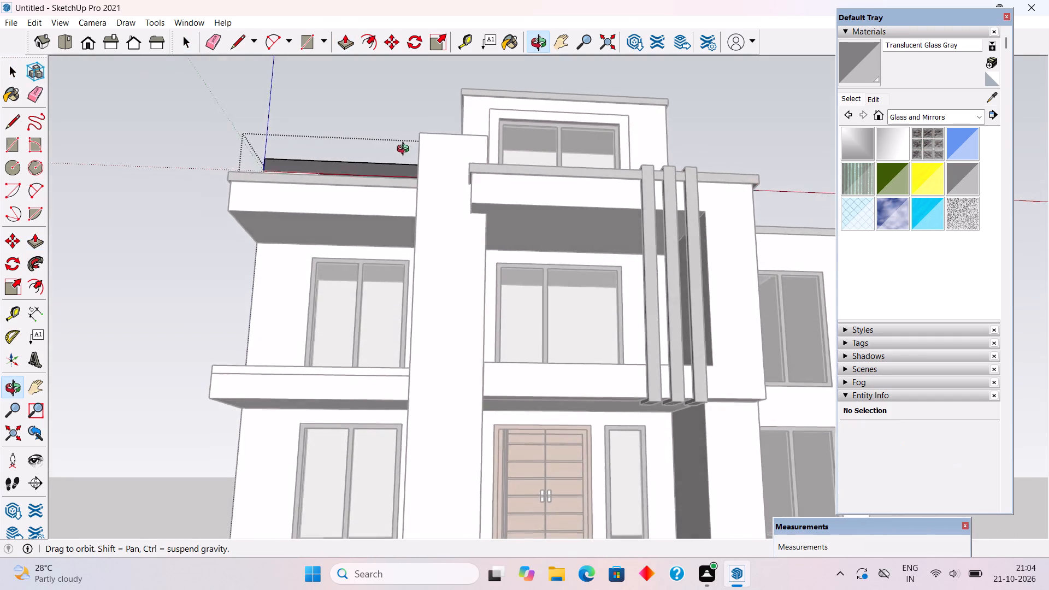
Move the small roof block's extended cap straight up by 2'.
middle_drag(405, 150, 435, 268)
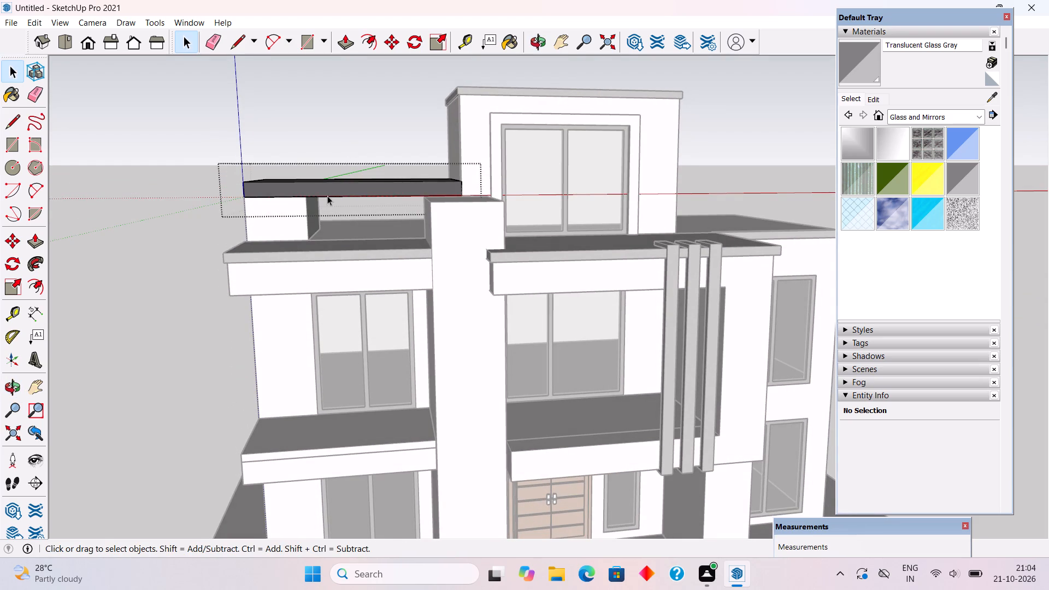
click(302, 144)
scroll(285, 181, up, 4)
click(262, 186)
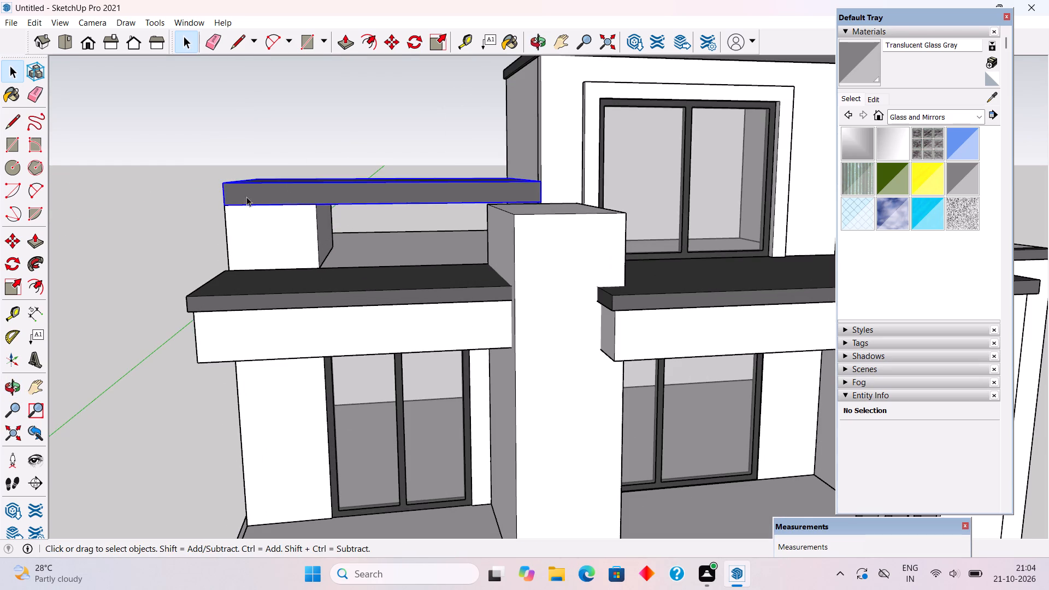
scroll(240, 191, up, 7)
key(m)
click(214, 221)
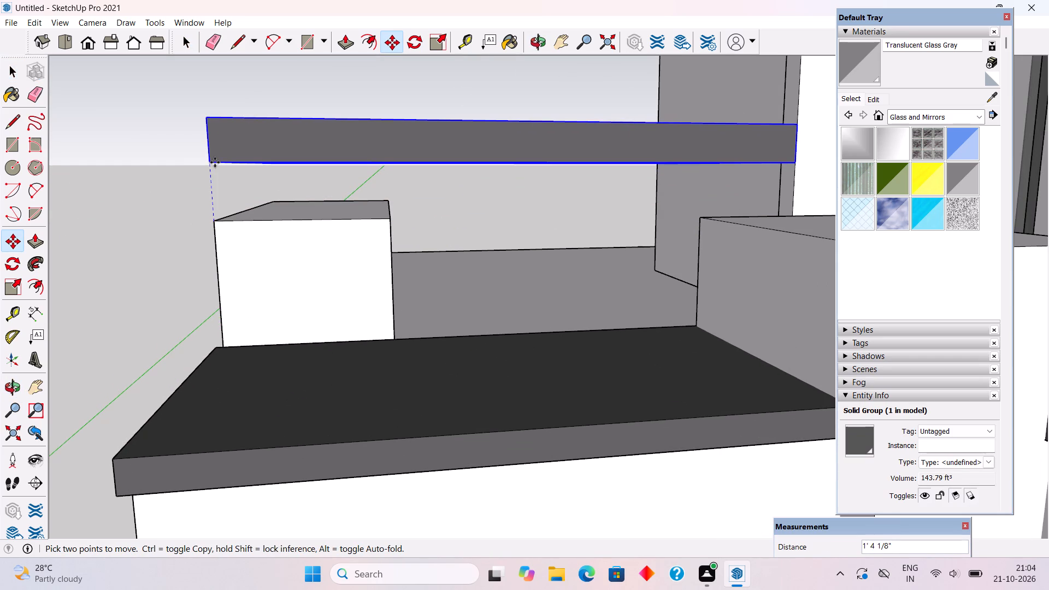
text(2')
key(Return)
key(space)
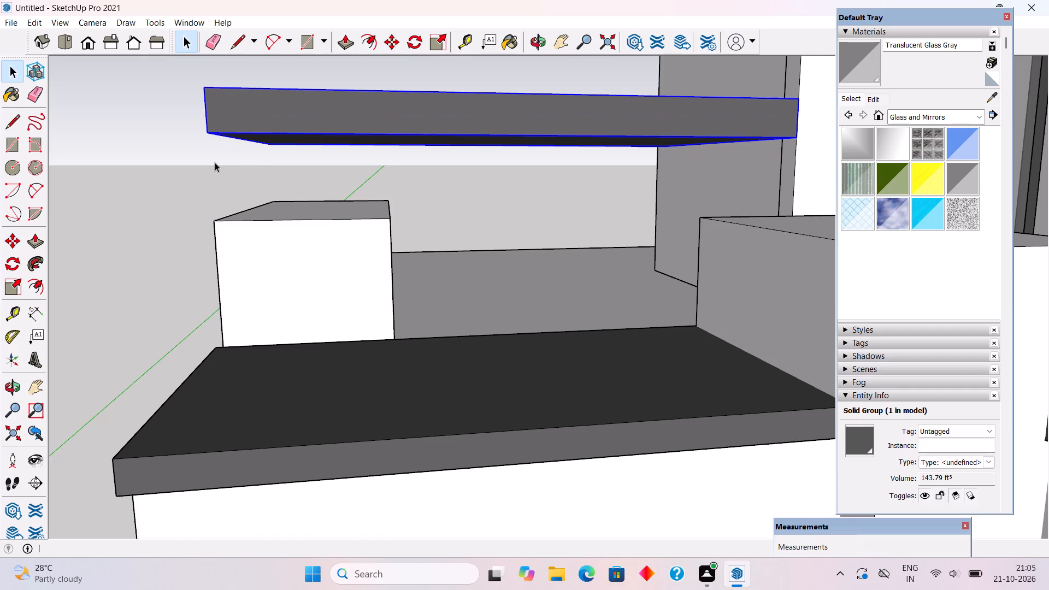
Inside the small roof block's group, pull its top face up 2' to meet the underside of the raised cap.
double_click(271, 223)
double_click(284, 218)
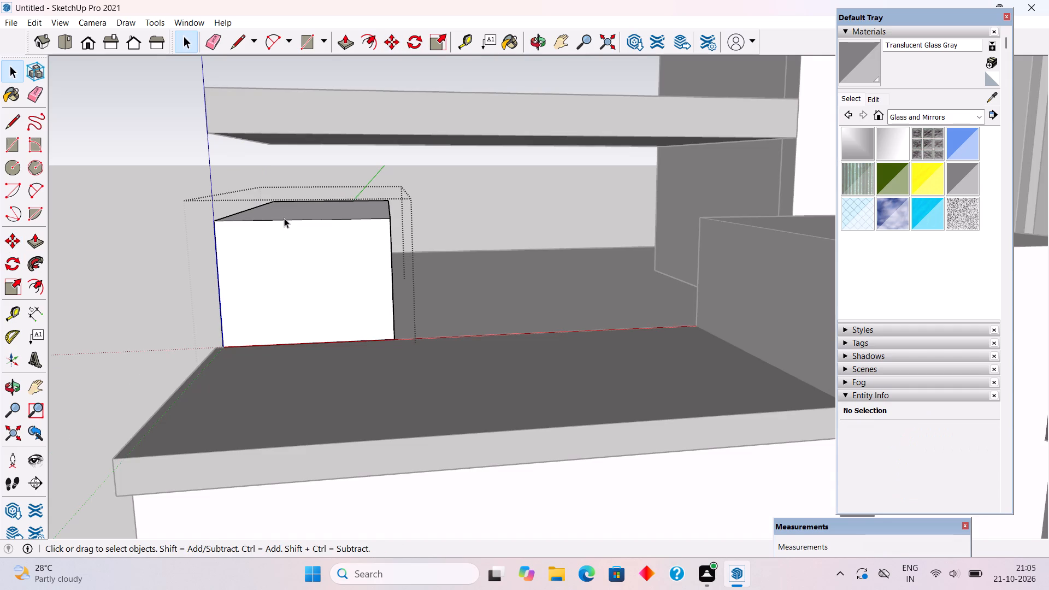
middle_drag(289, 215, 282, 275)
key(p)
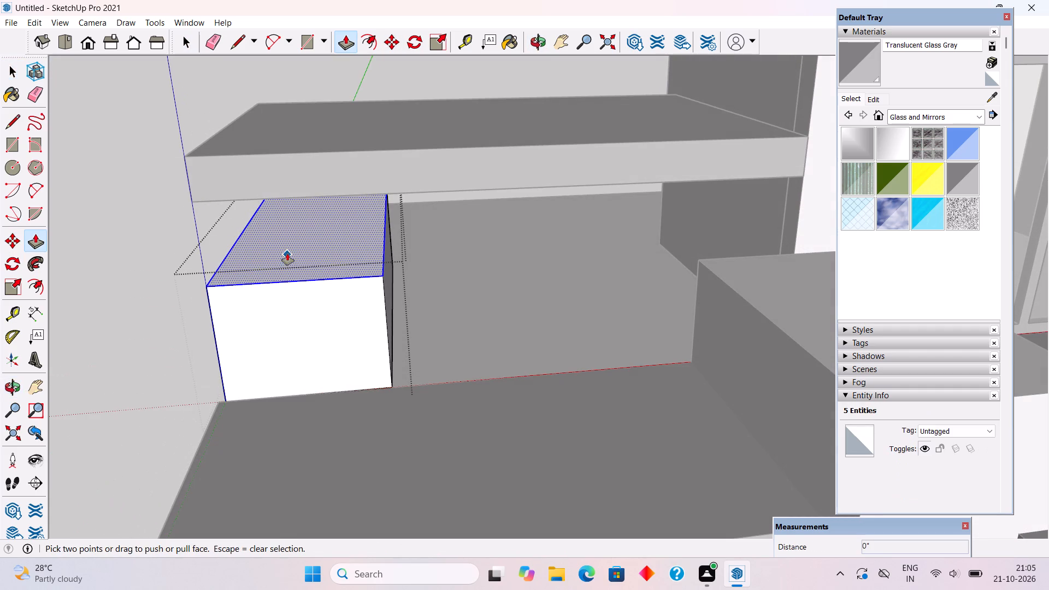
click(288, 252)
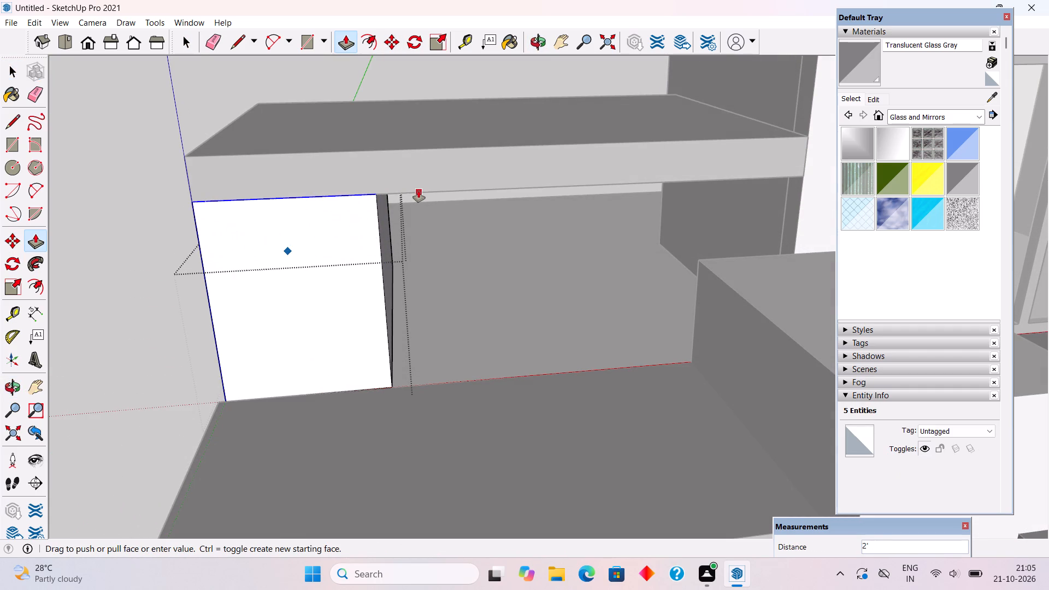
click(419, 191)
key(space)
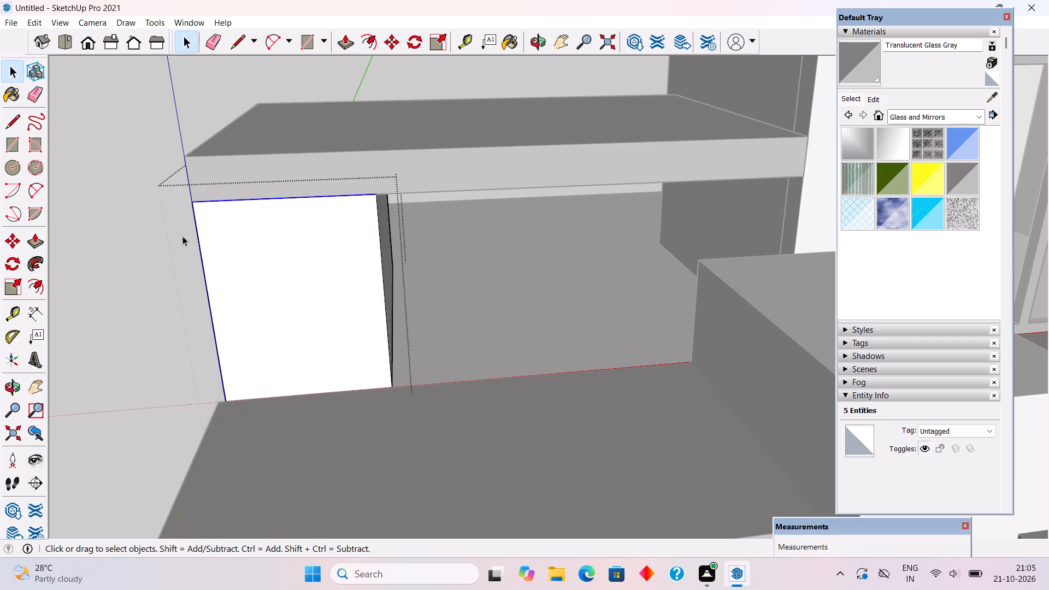
click(182, 236)
click(143, 253)
Measure the width of the small roof block's front face.
scroll(143, 253, down, 6)
middle_drag(296, 325, 325, 152)
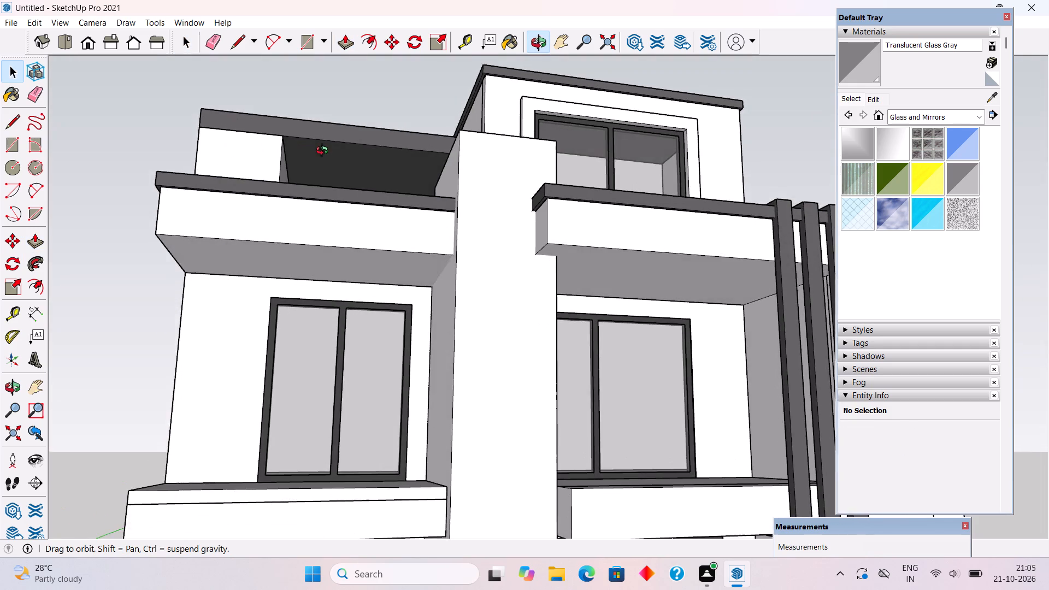
middle_drag(325, 152, 304, 172)
scroll(347, 174, up, 3)
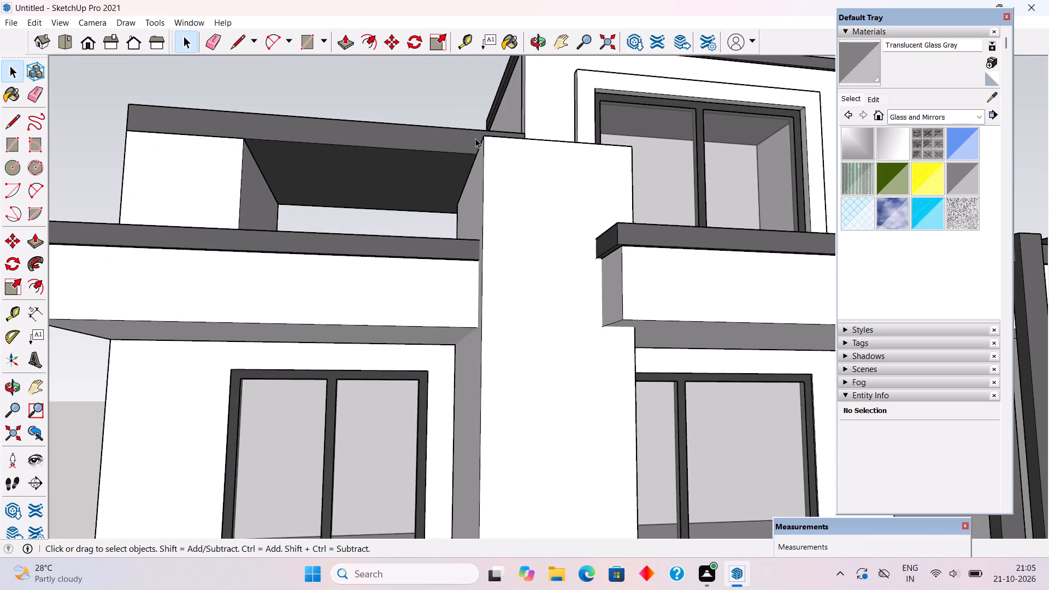
middle_drag(475, 150, 471, 231)
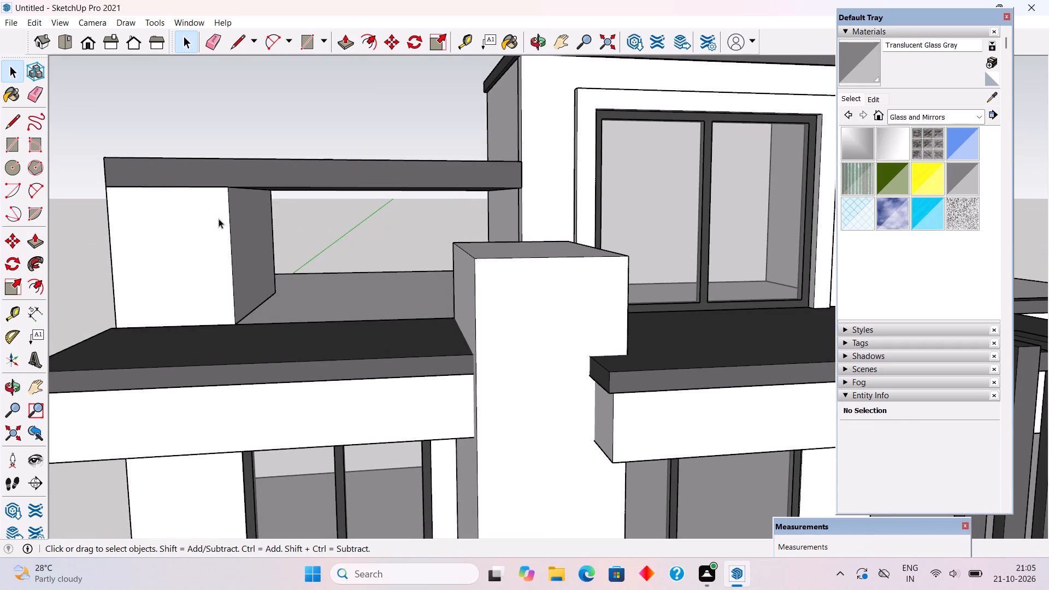
key(t)
click(111, 300)
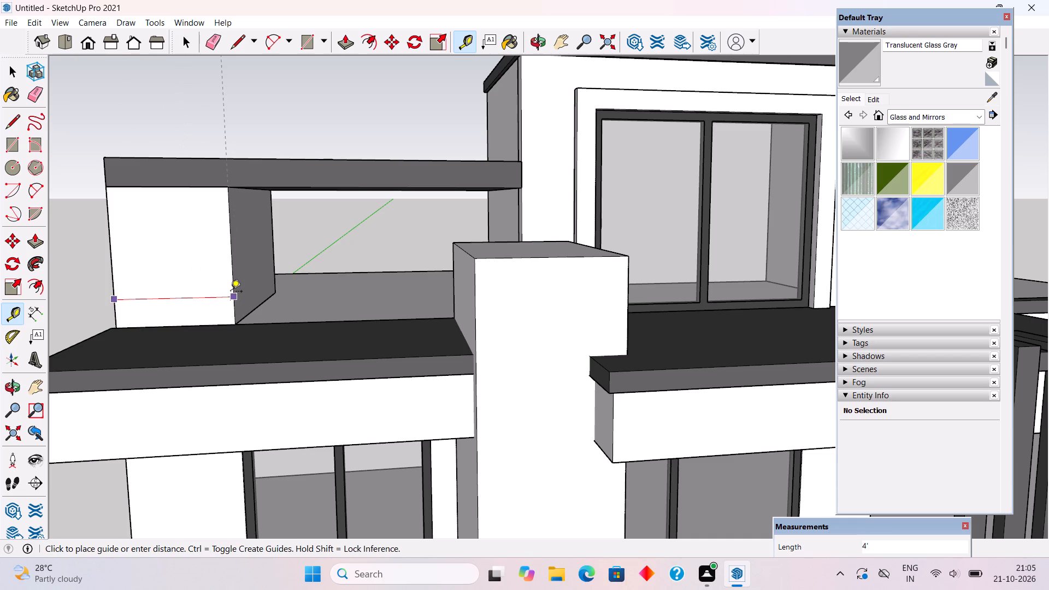
key(space)
Hide everything in the model except the extended cap slab by inverting its selection.
click(303, 180)
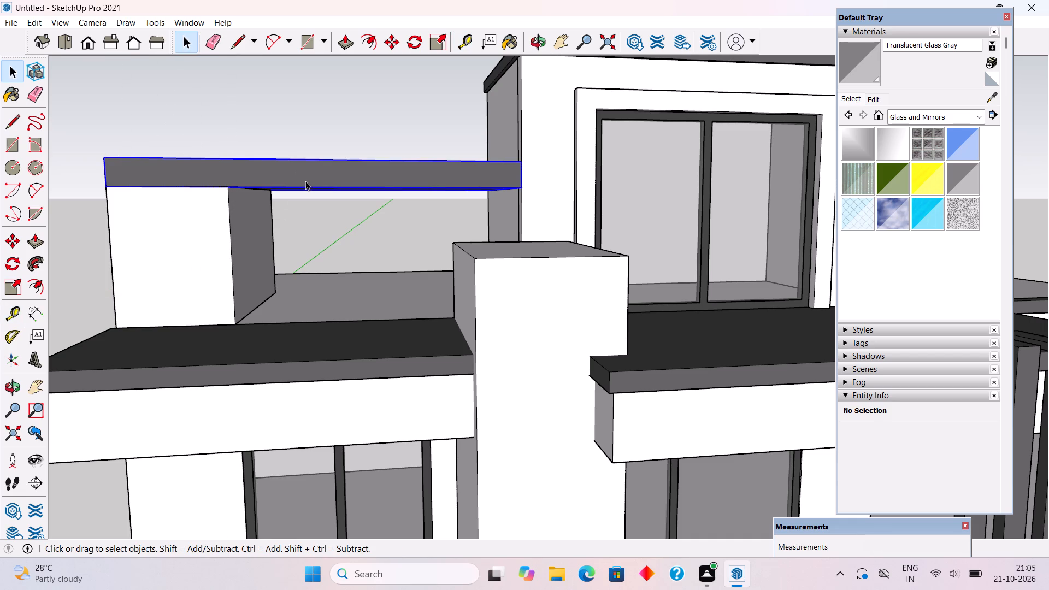
right_click(305, 181)
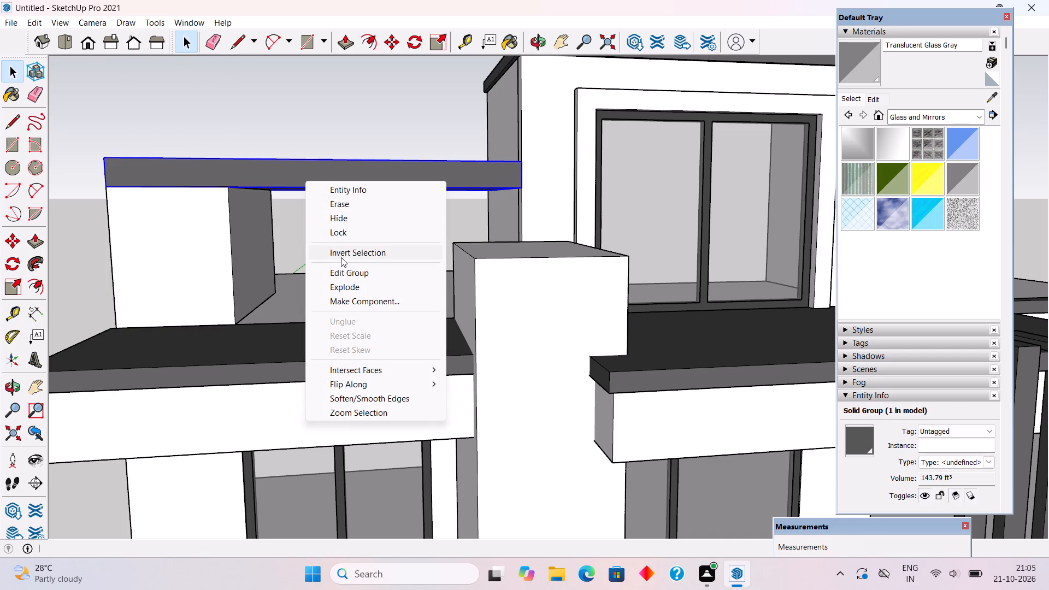
click(341, 257)
right_click(339, 303)
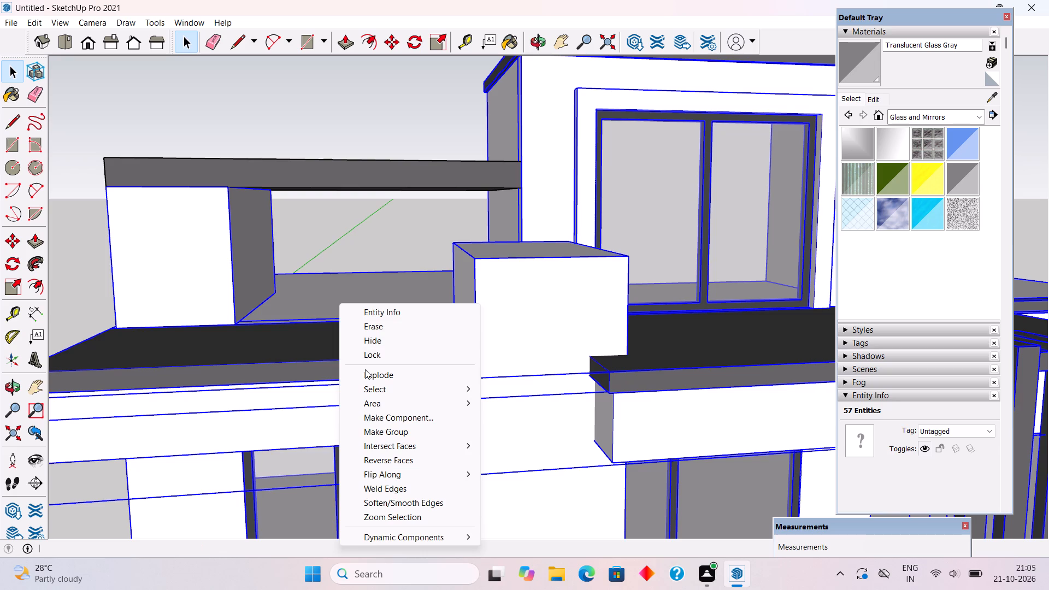
click(364, 340)
Place a guide on the cap slab's underside, 4' in from the short edge at the roof block's end.
scroll(365, 335, down, 6)
middle_drag(377, 283, 380, 69)
scroll(367, 438, up, 5)
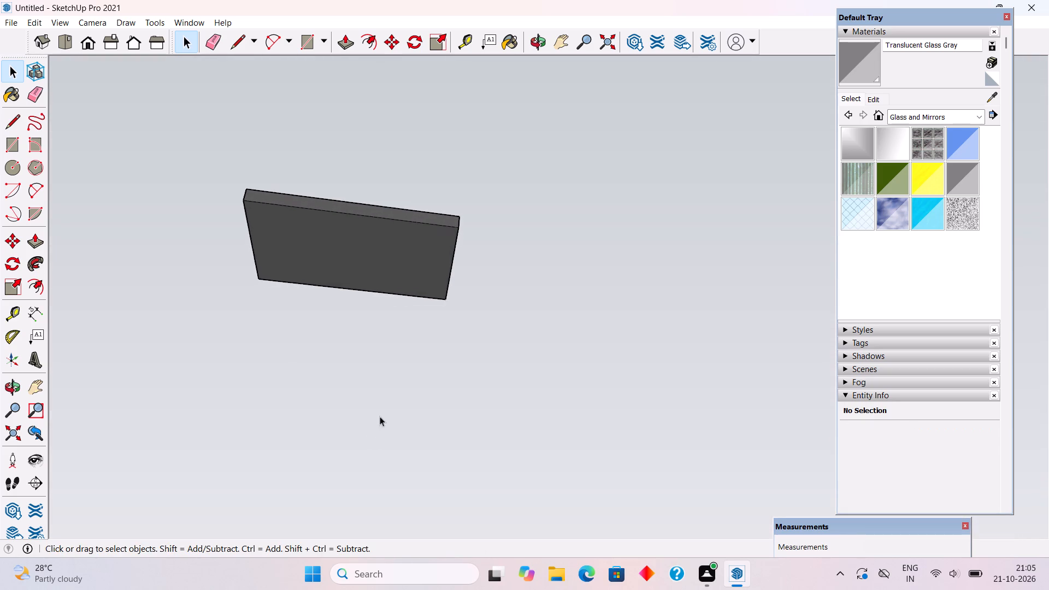
middle_drag(420, 373, 522, 142)
scroll(524, 154, down, 3)
middle_drag(418, 369, 252, 352)
scroll(304, 268, up, 4)
scroll(317, 324, up, 3)
middle_drag(348, 355, 320, 432)
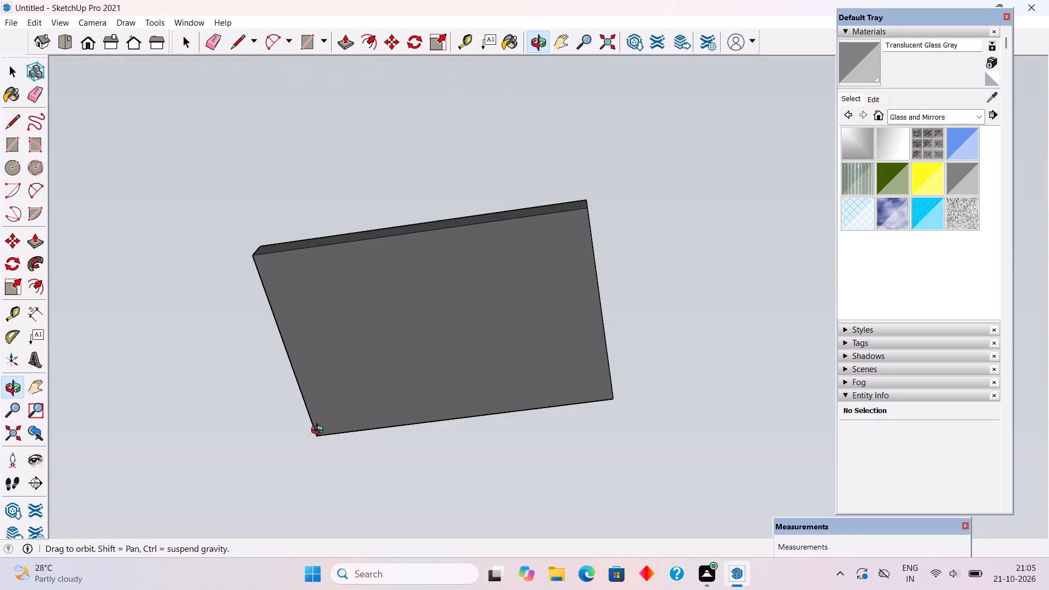
middle_drag(320, 432, 353, 399)
key(t)
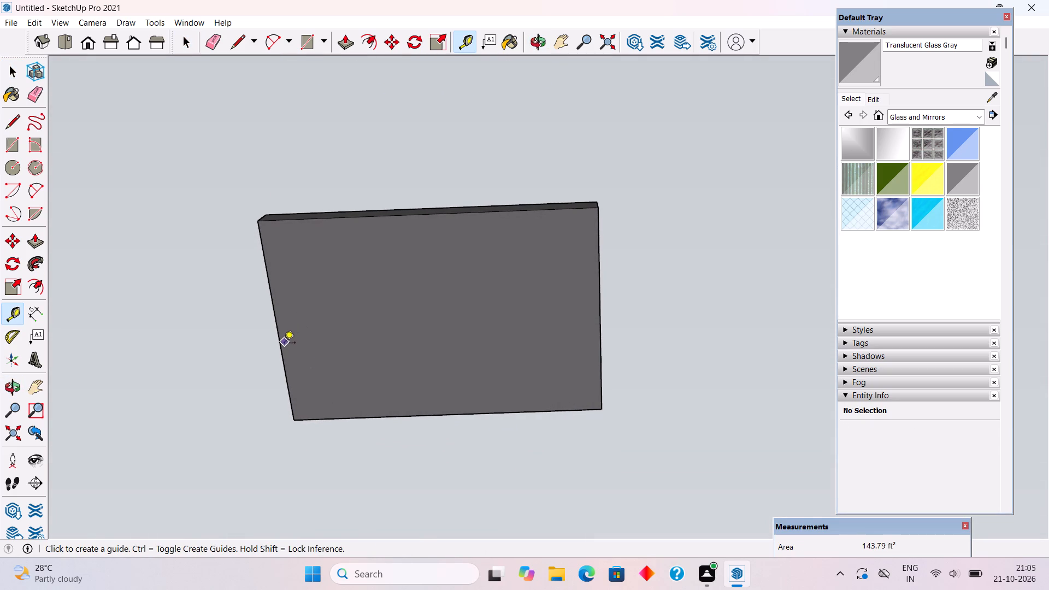
click(284, 345)
text(4')
key(Return)
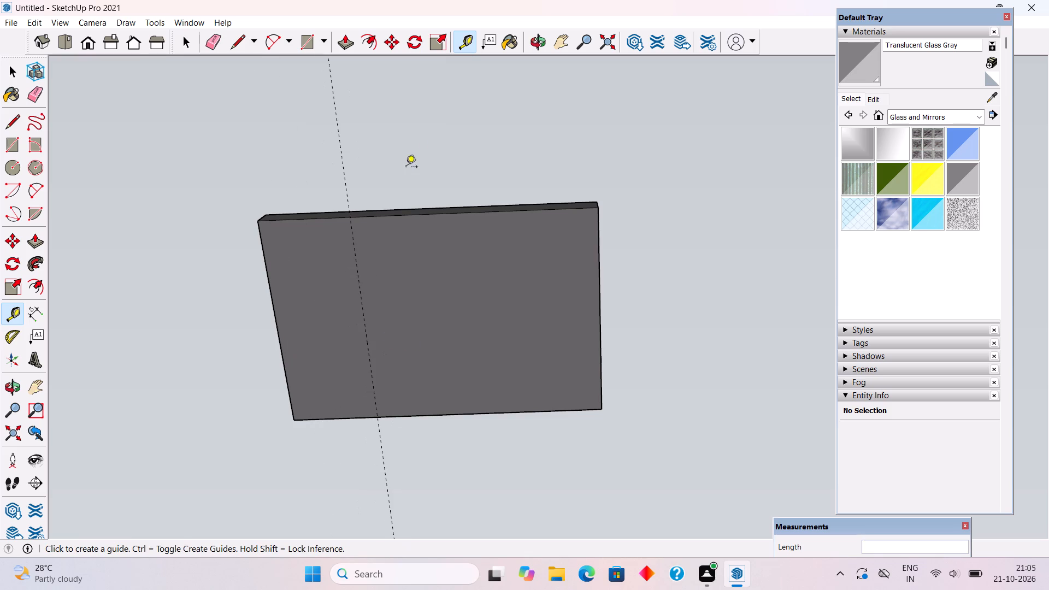
Add guides 6" inside each of the two long edges on the cap slab's underside.
click(438, 217)
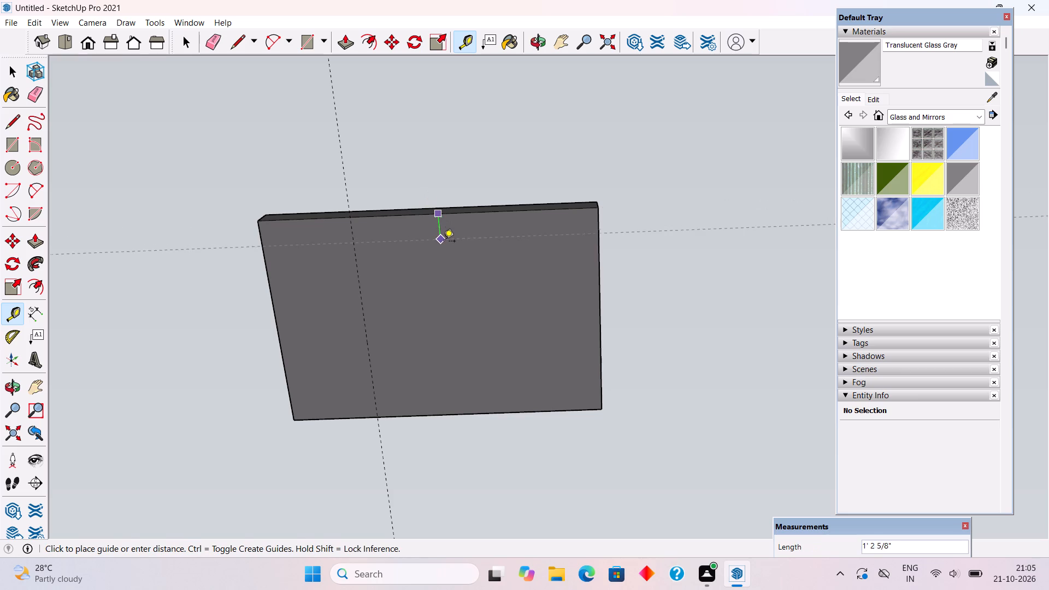
text(6")
key(Return)
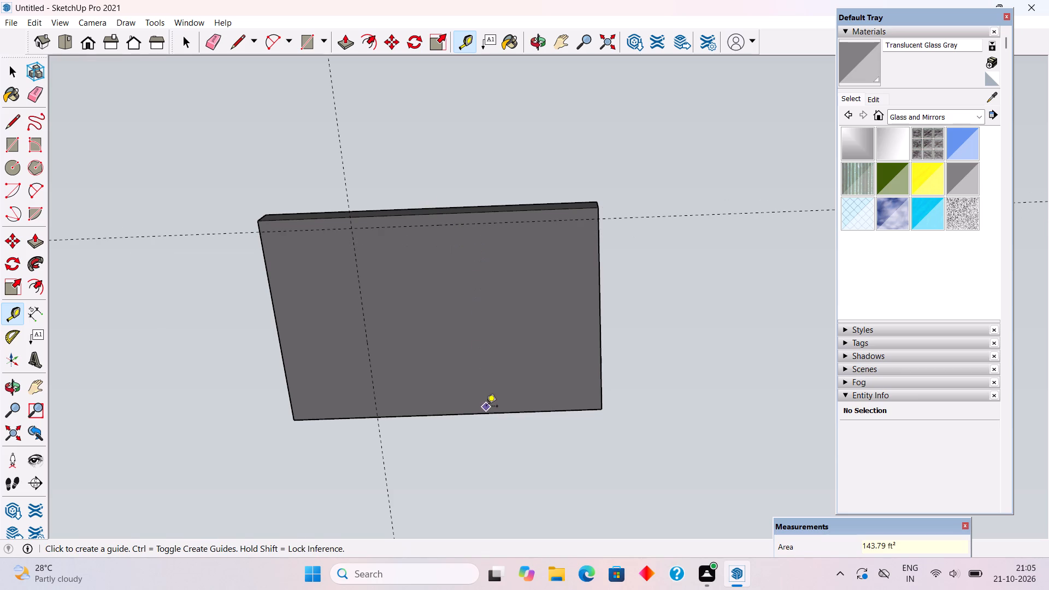
click(488, 411)
text(6")
key(Return)
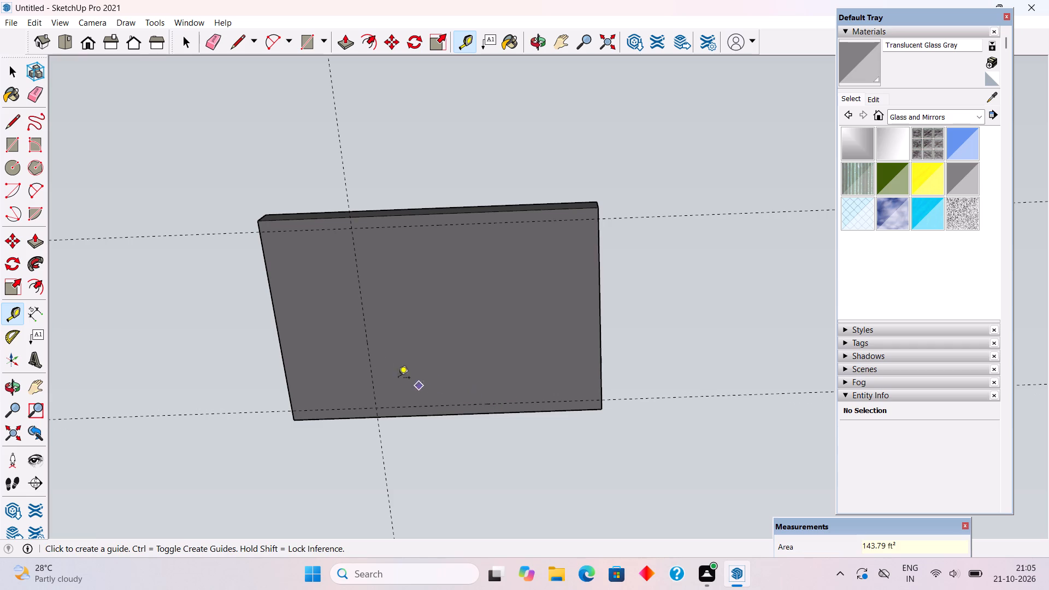
Add two more cross guides on the slab's underside, spaced 1' apart from the 4' guide toward the far end.
click(370, 351)
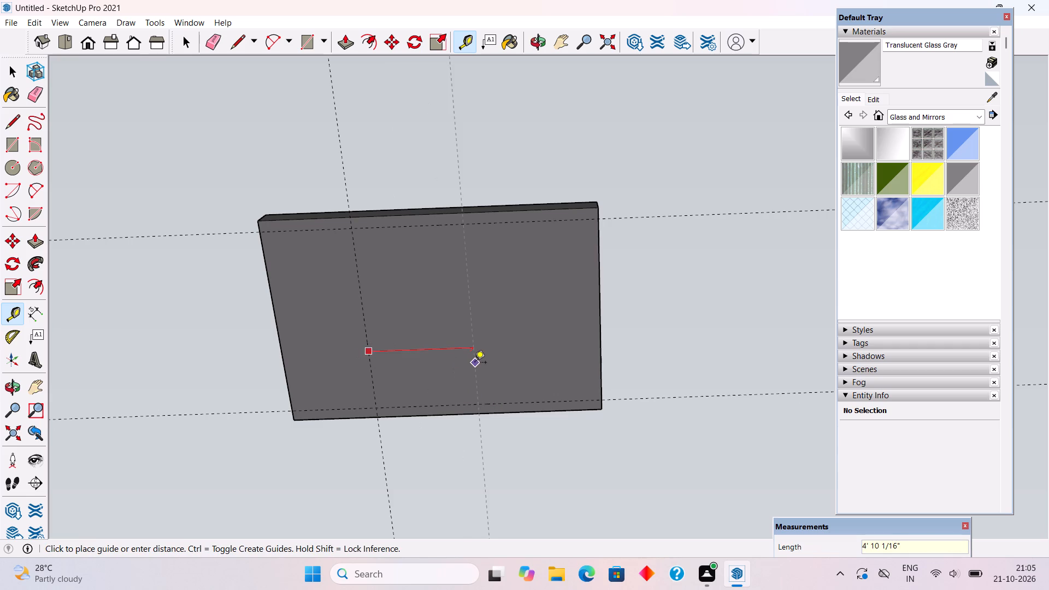
text(1')
key(Return)
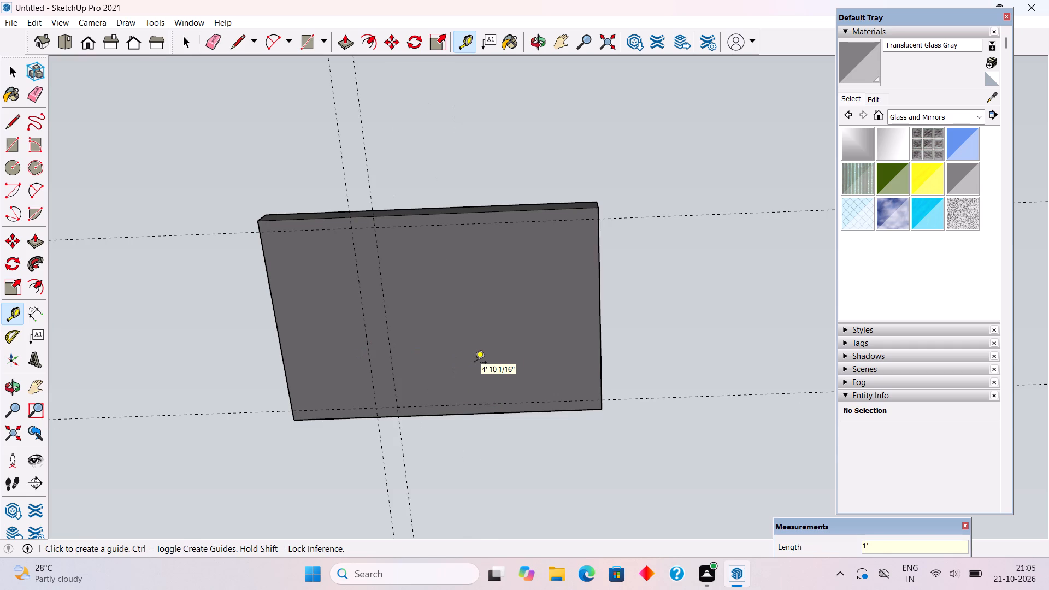
click(392, 337)
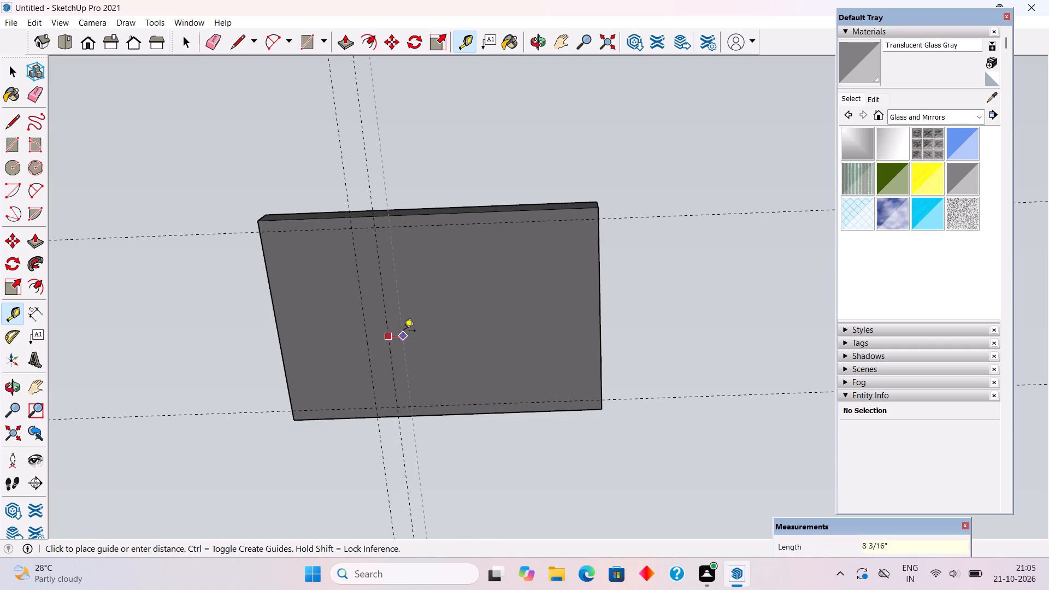
text(1')
key(Return)
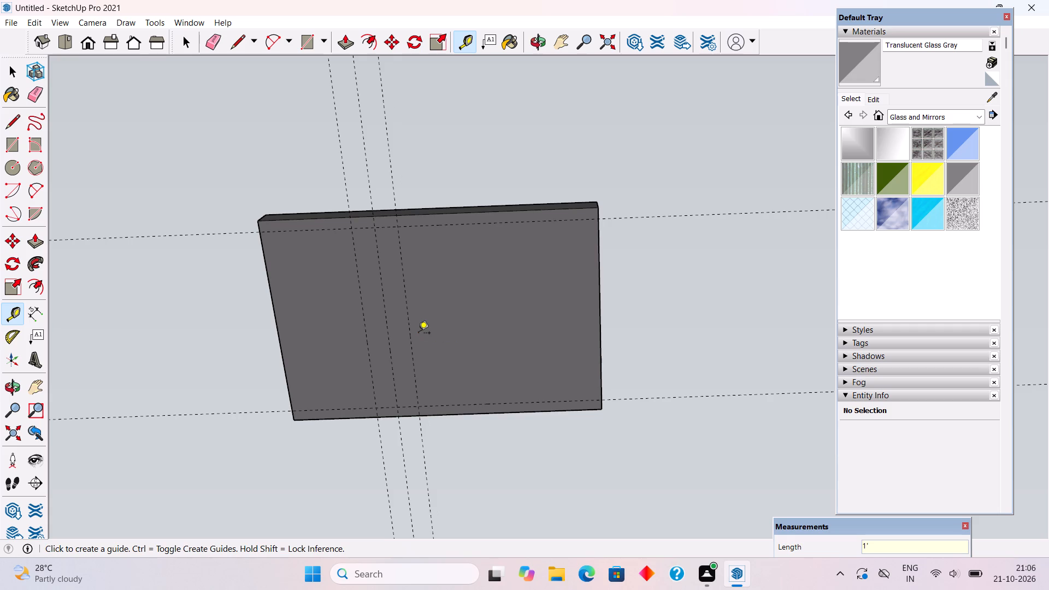
Copy the last cross guide 1' farther along the cap slab.
key(space)
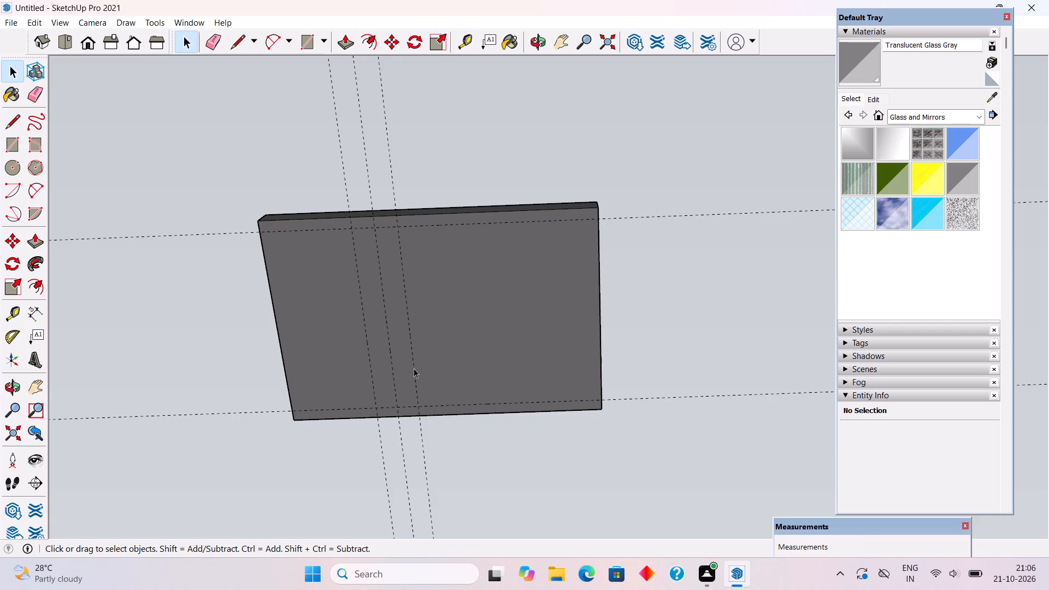
click(414, 368)
ctrl+click(414, 368)
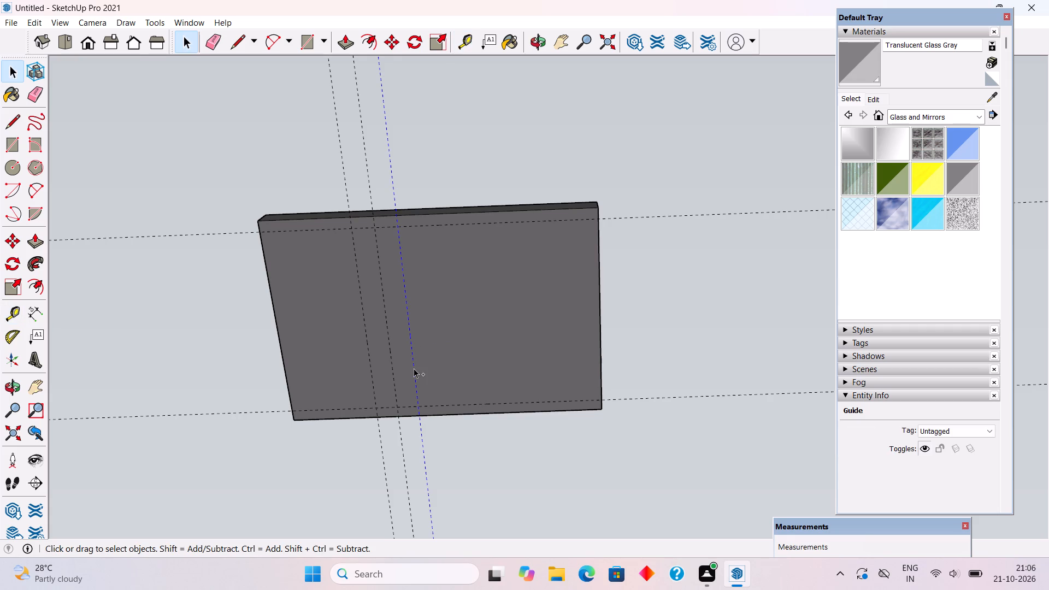
key(m)
click(414, 368)
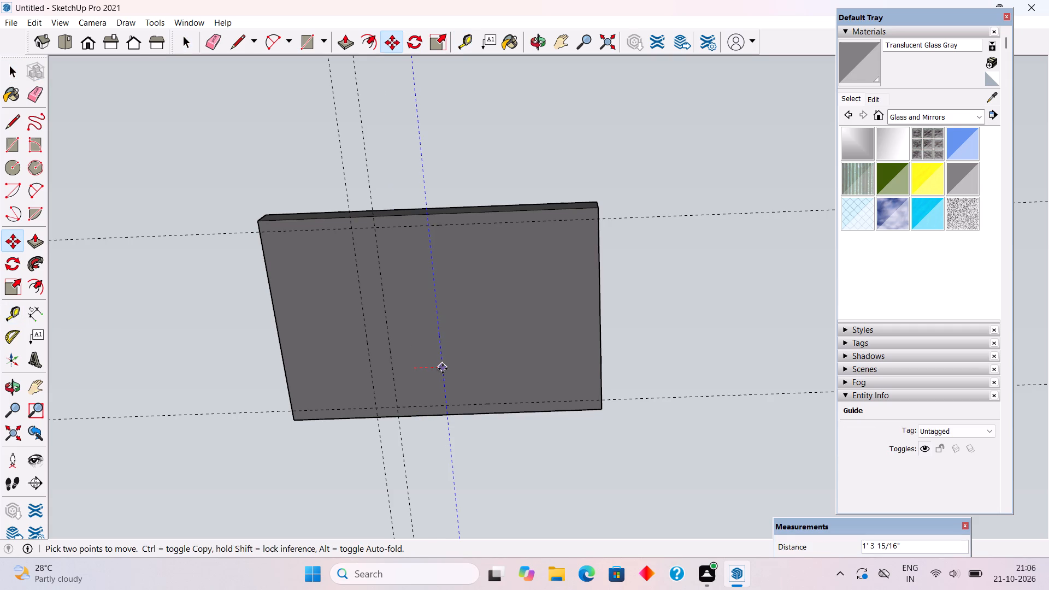
text(1')
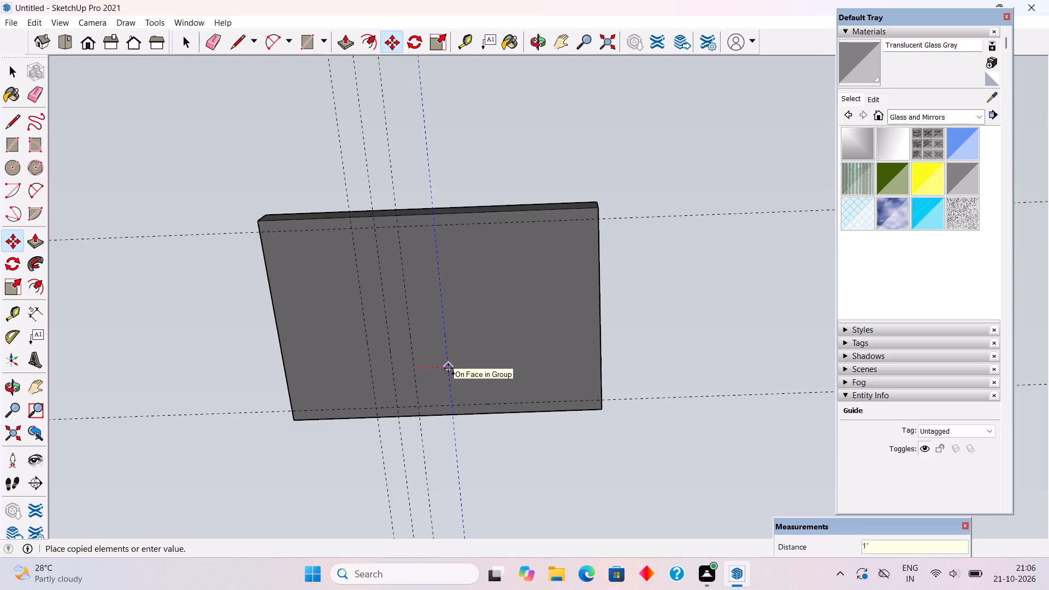
key(x)
key(1)
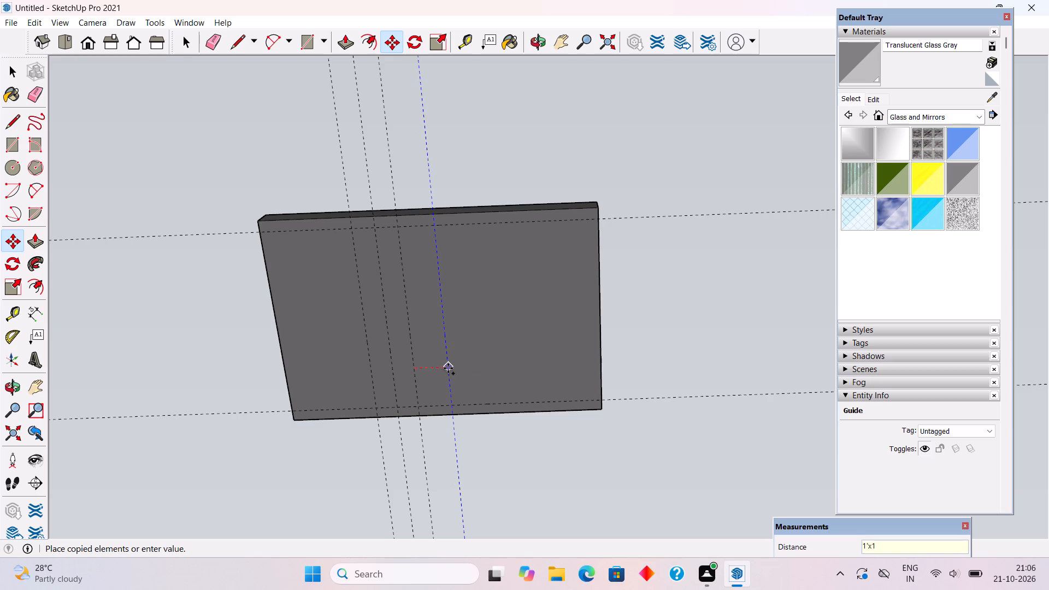
key(0)
key(Return)
key(1)
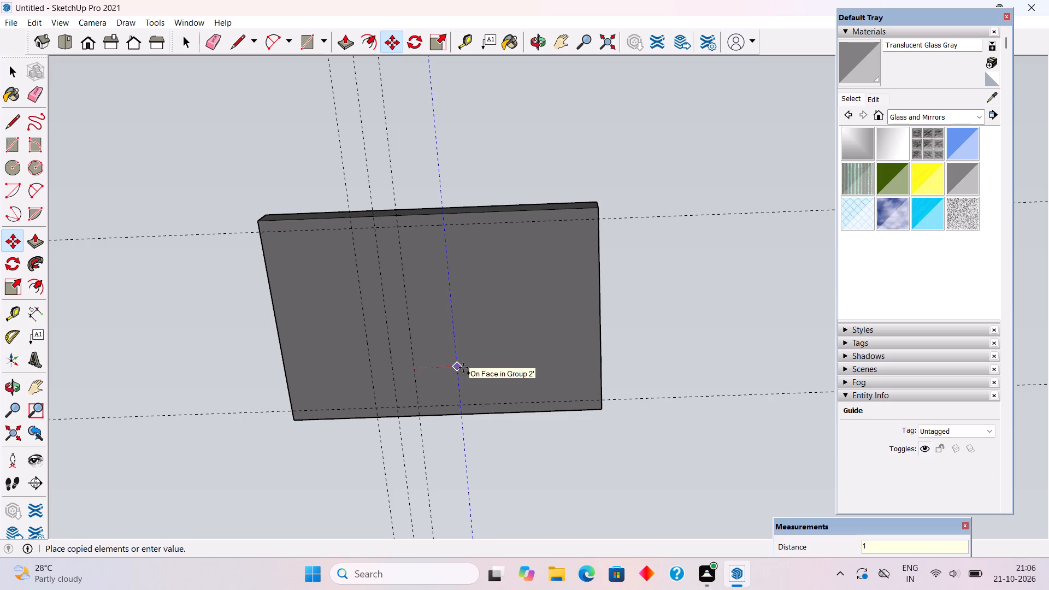
key(apostrophe)
key(Return)
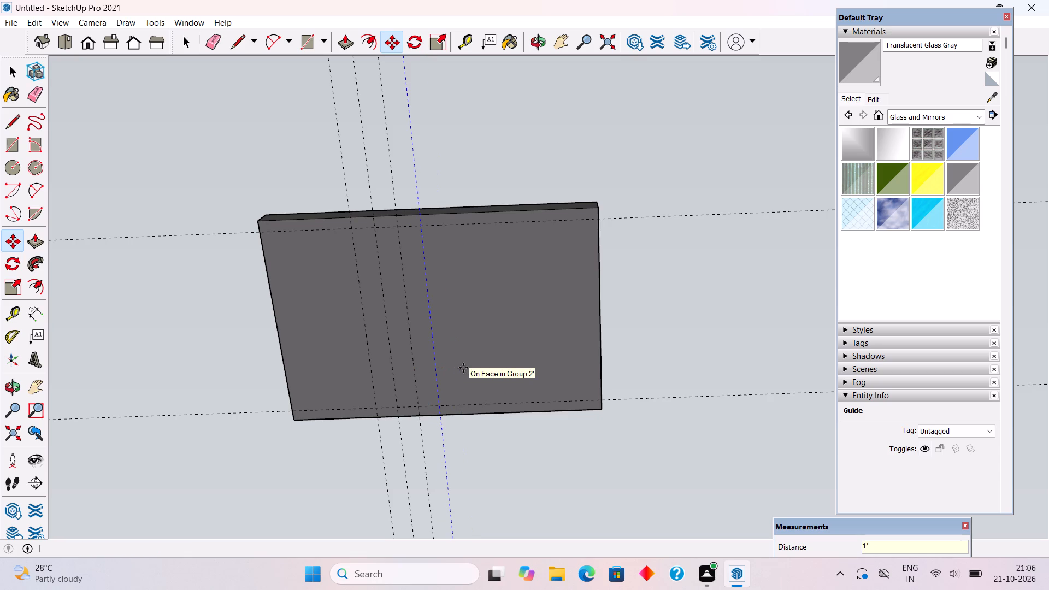
Array the last guide copy 10 times at 1' spacing across the cap slab.
text(x1)
key(0)
key(Return)
key(space)
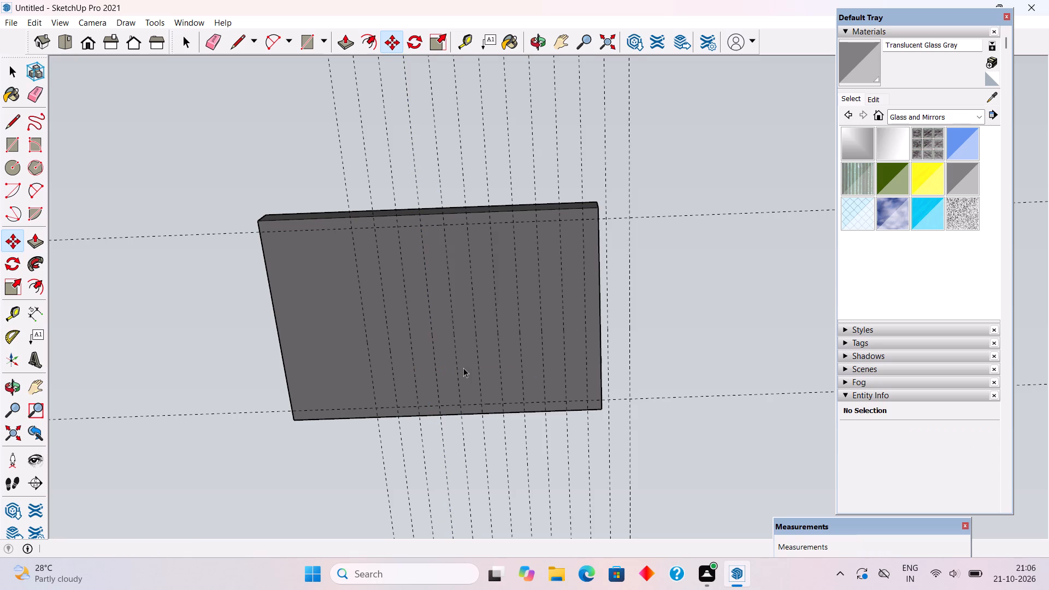
Inside the cap slab group, draw five 1' wide, about 8' 9 5/8" long rectangles in alternate guide bays, starting at the second cross guide.
scroll(387, 364, up, 4)
middle_drag(390, 364, 414, 369)
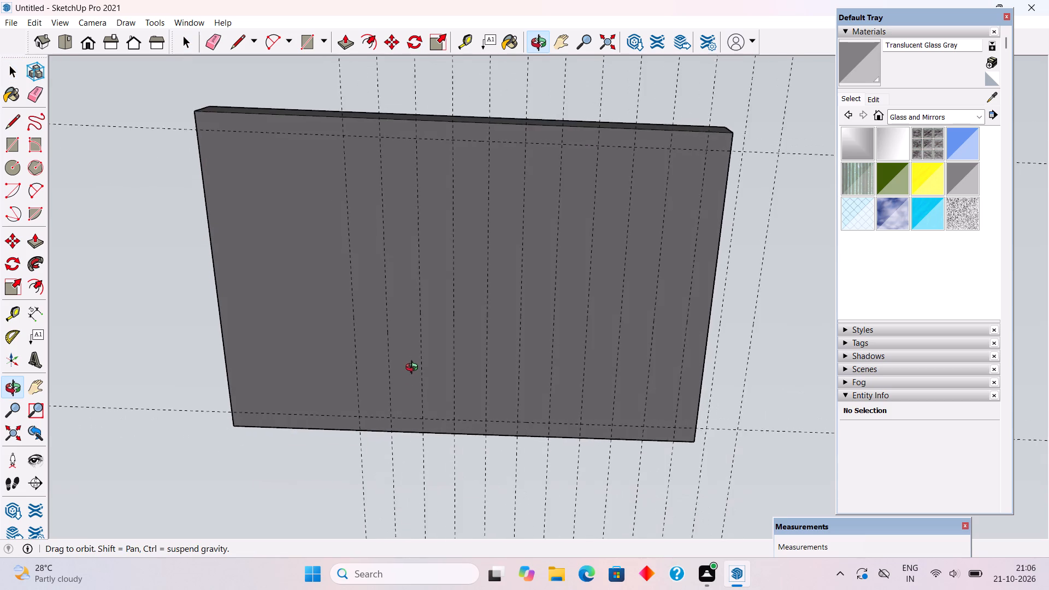
middle_drag(414, 369, 406, 406)
key(r)
key(space)
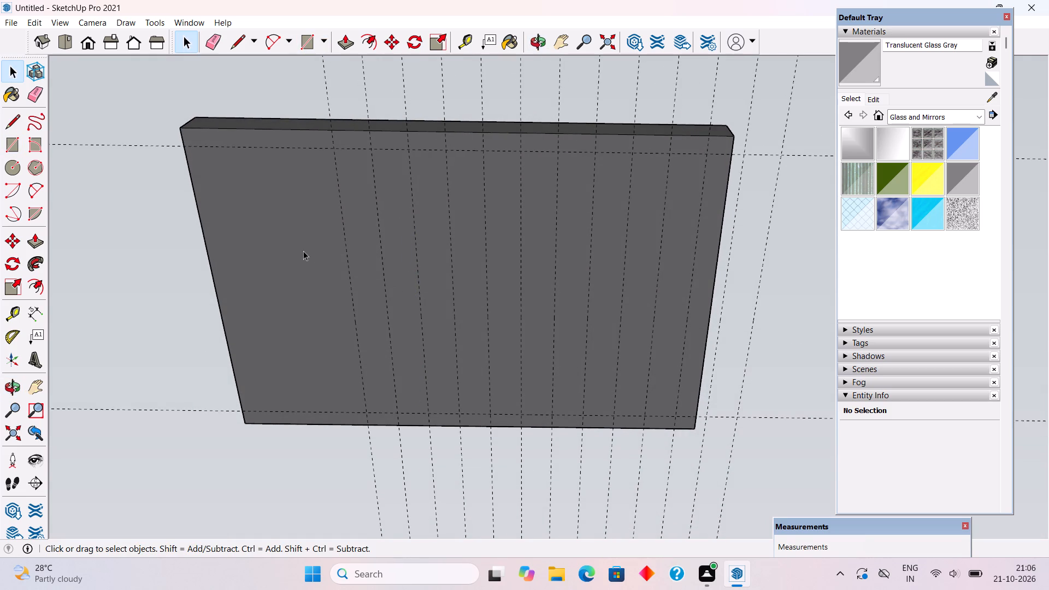
triple_click(303, 250)
key(r)
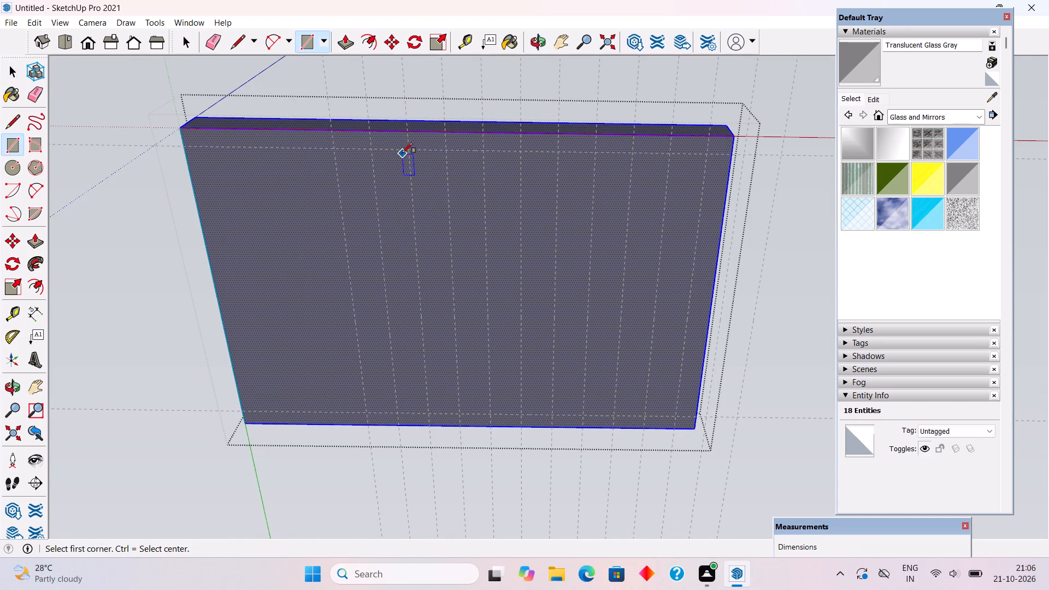
click(373, 150)
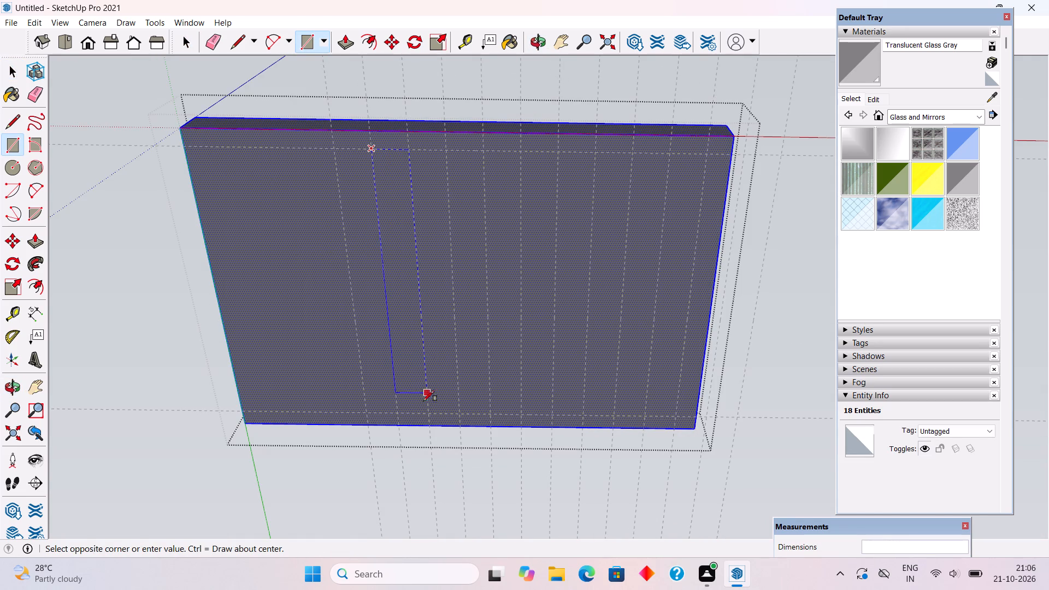
click(427, 414)
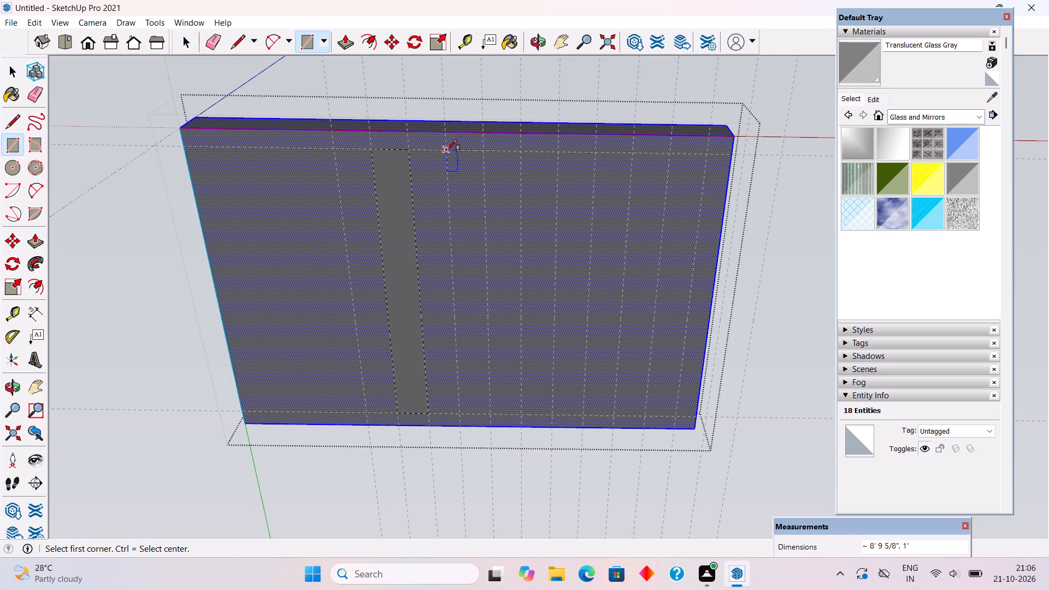
click(446, 150)
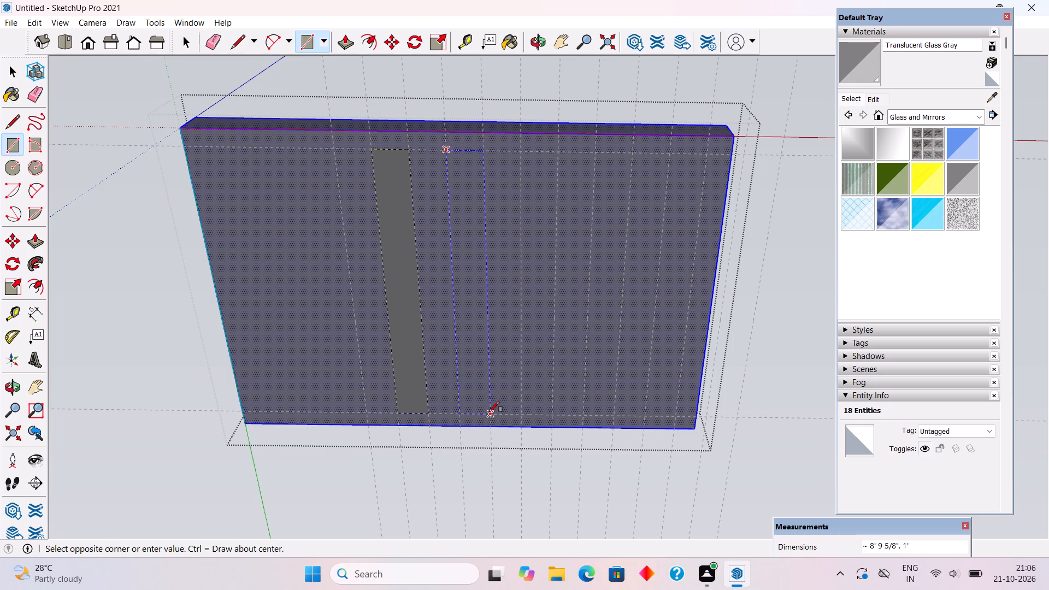
click(489, 413)
click(524, 152)
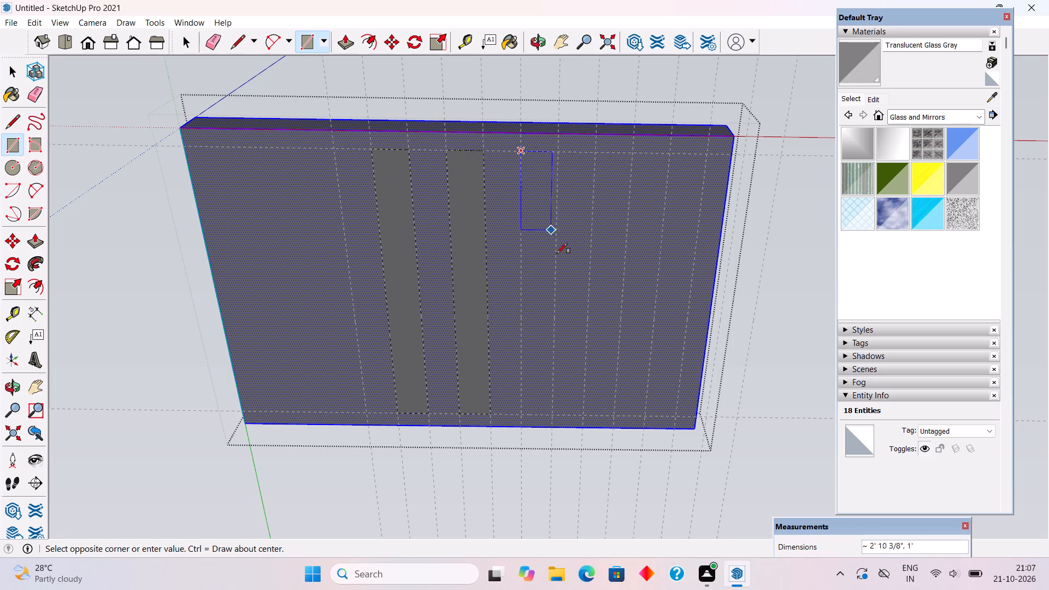
click(555, 415)
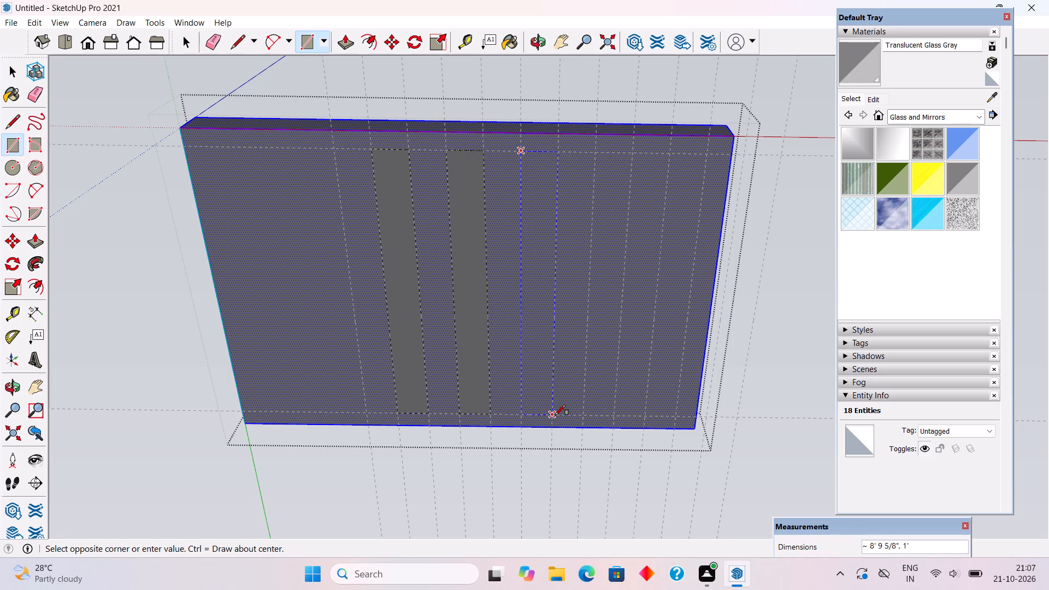
click(593, 155)
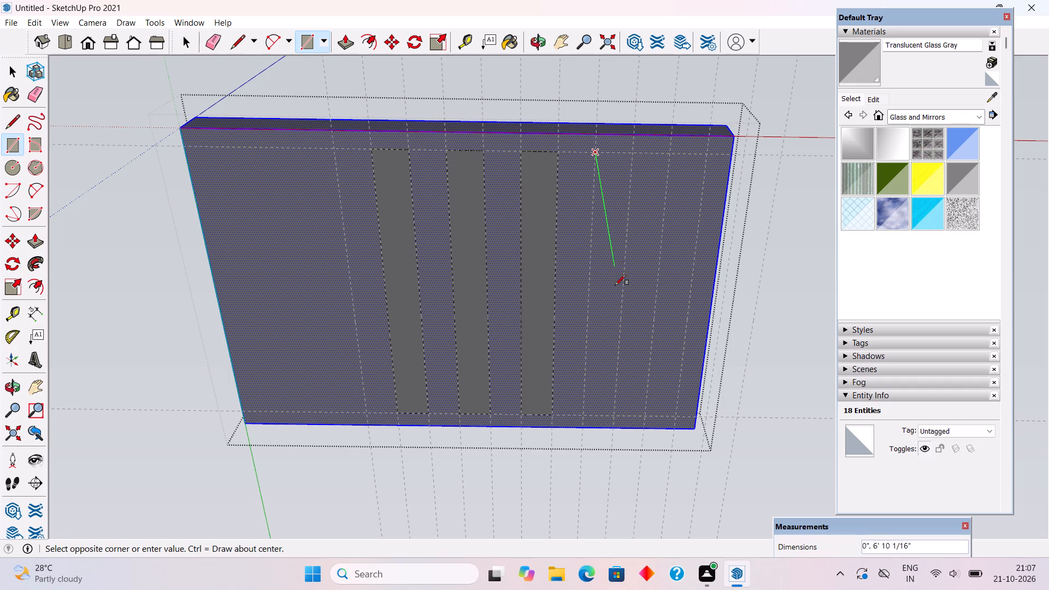
click(616, 412)
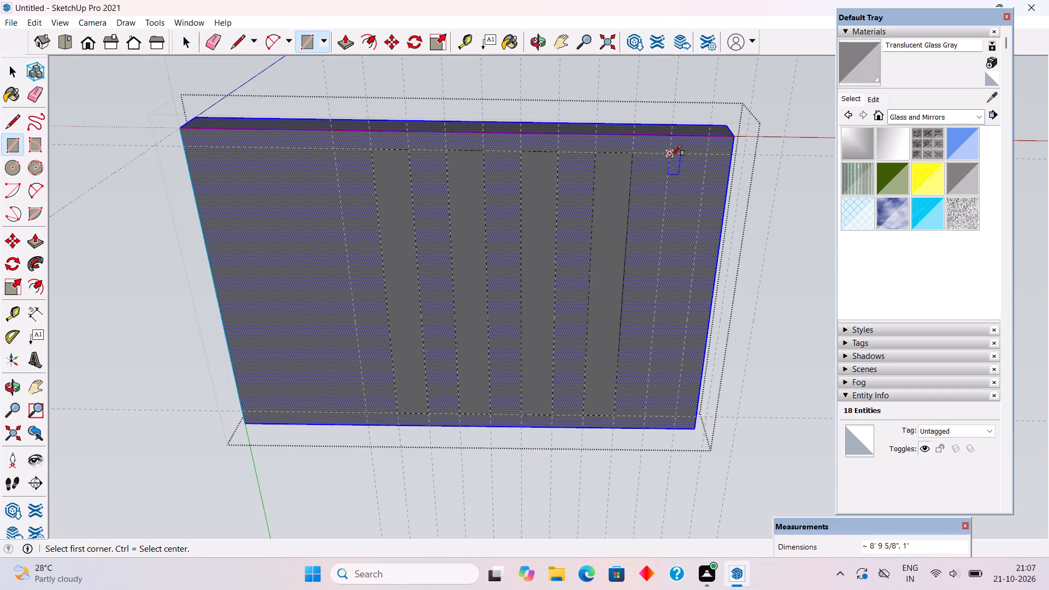
click(671, 156)
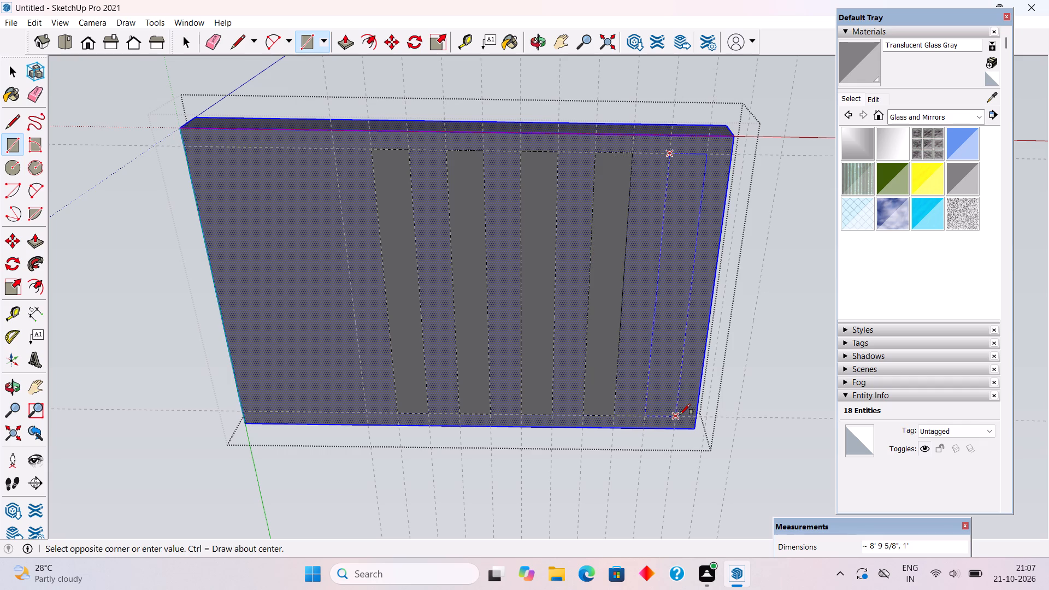
click(680, 415)
key(space)
Push the five rectangles 1' through the slab to cut slots, and close the slab group.
key(p)
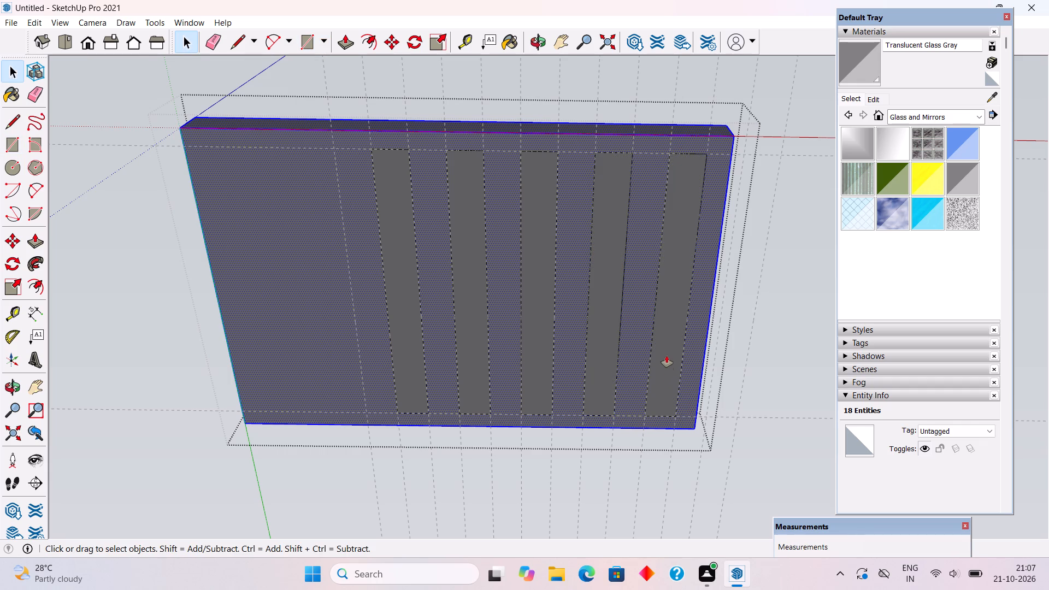
drag(667, 356, 672, 258)
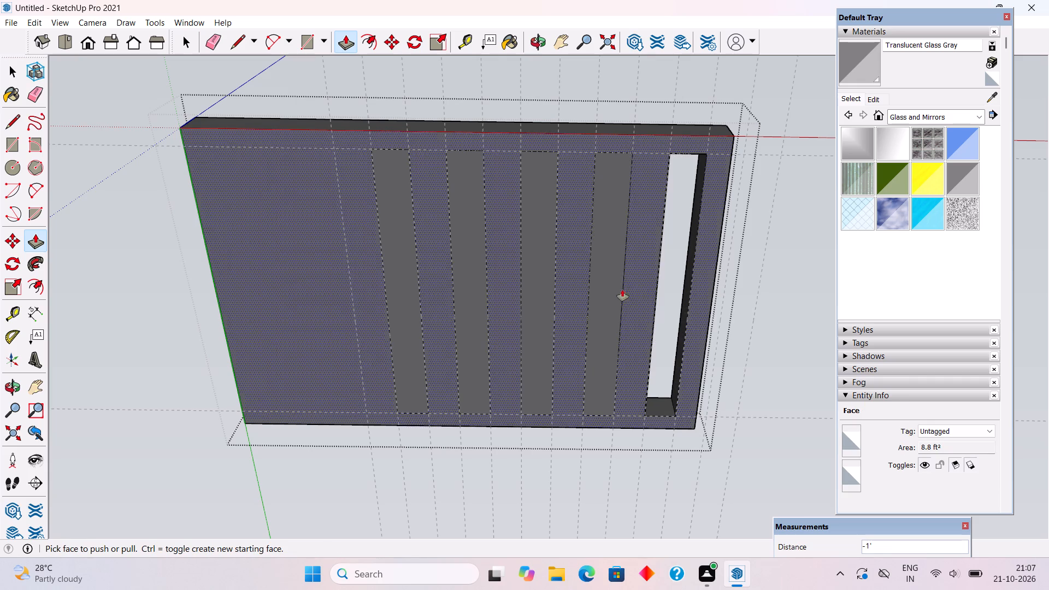
double_click(616, 297)
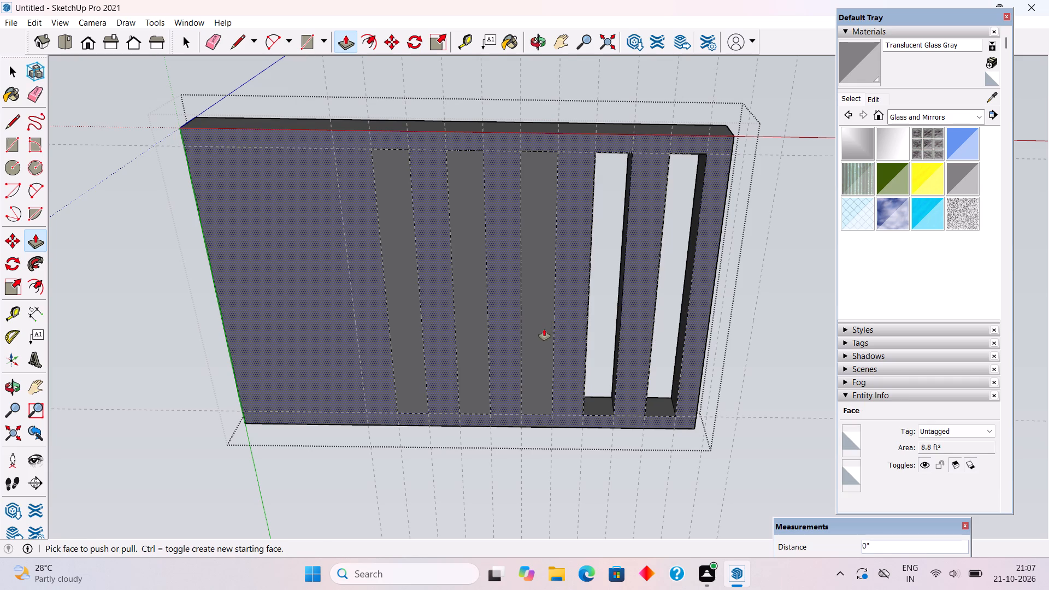
double_click(544, 329)
double_click(467, 329)
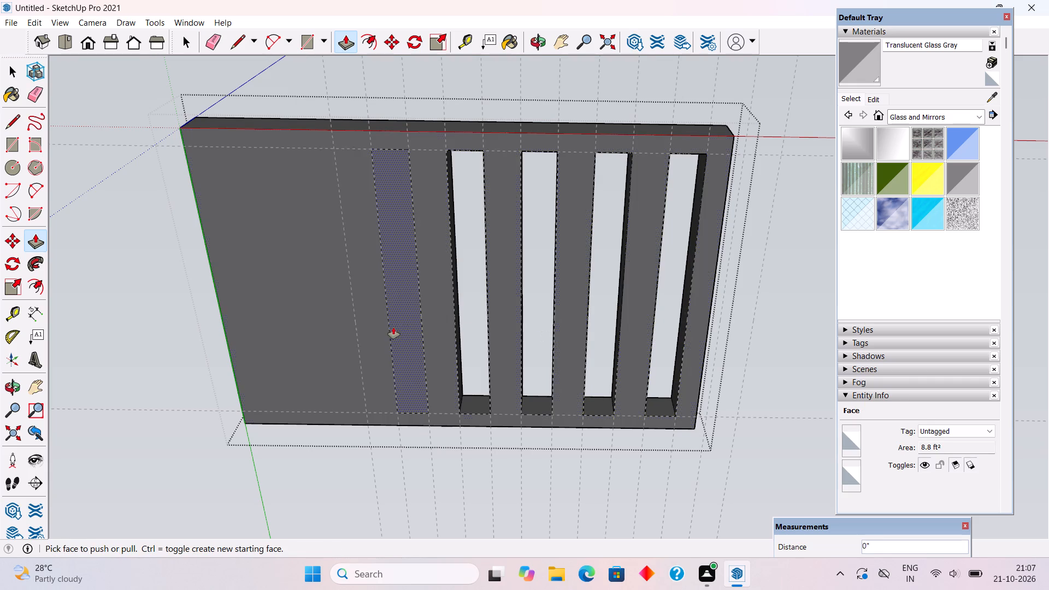
double_click(403, 323)
middle_drag(459, 345, 436, 485)
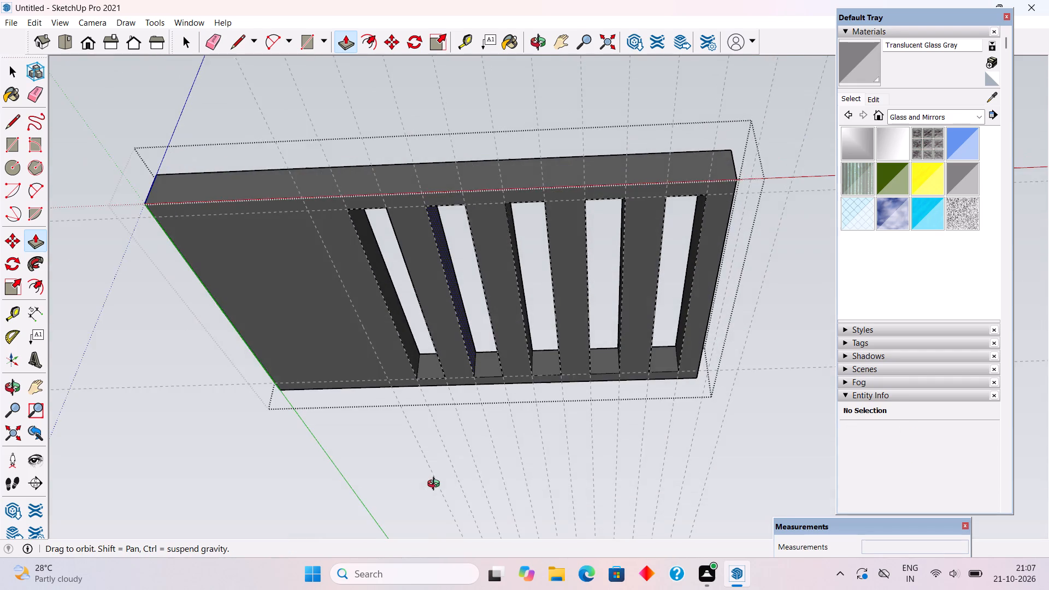
middle_drag(436, 485, 481, 492)
key(space)
click(526, 95)
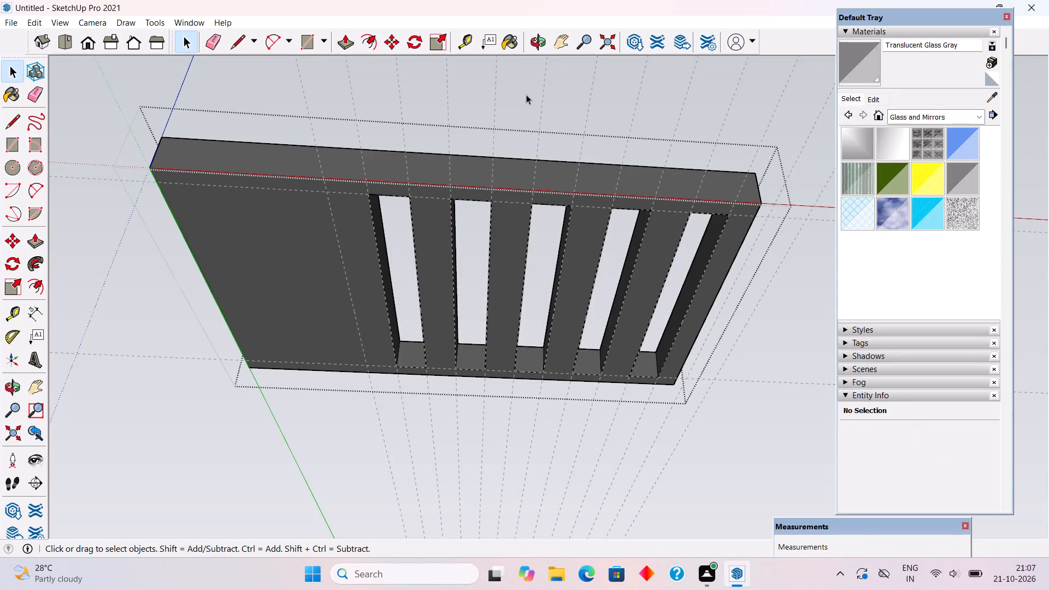
Delete all guides from the model.
middle_drag(531, 133, 523, 206)
scroll(523, 206, down, 6)
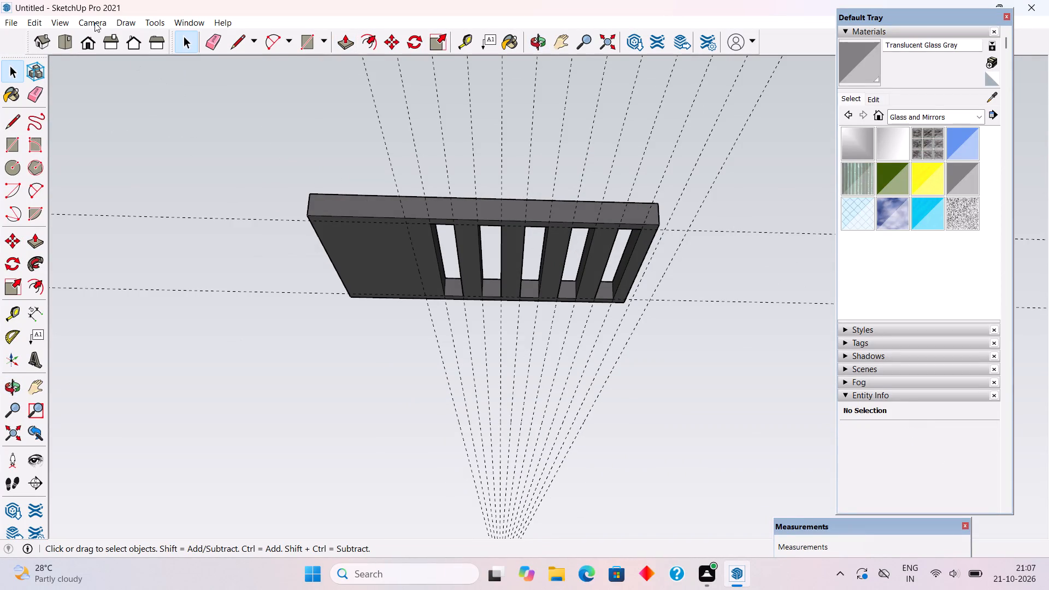
click(28, 26)
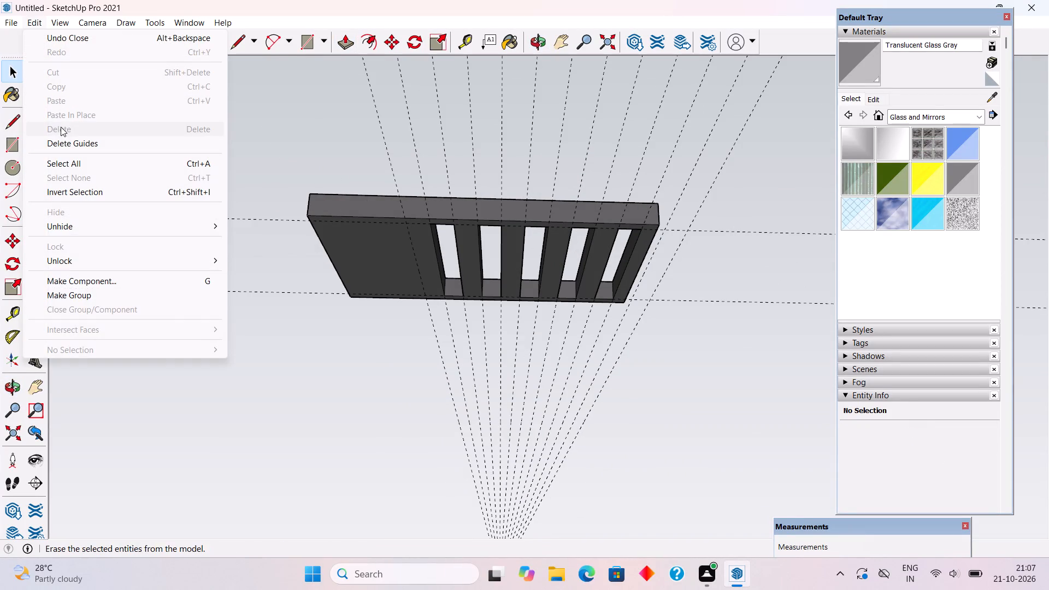
click(65, 140)
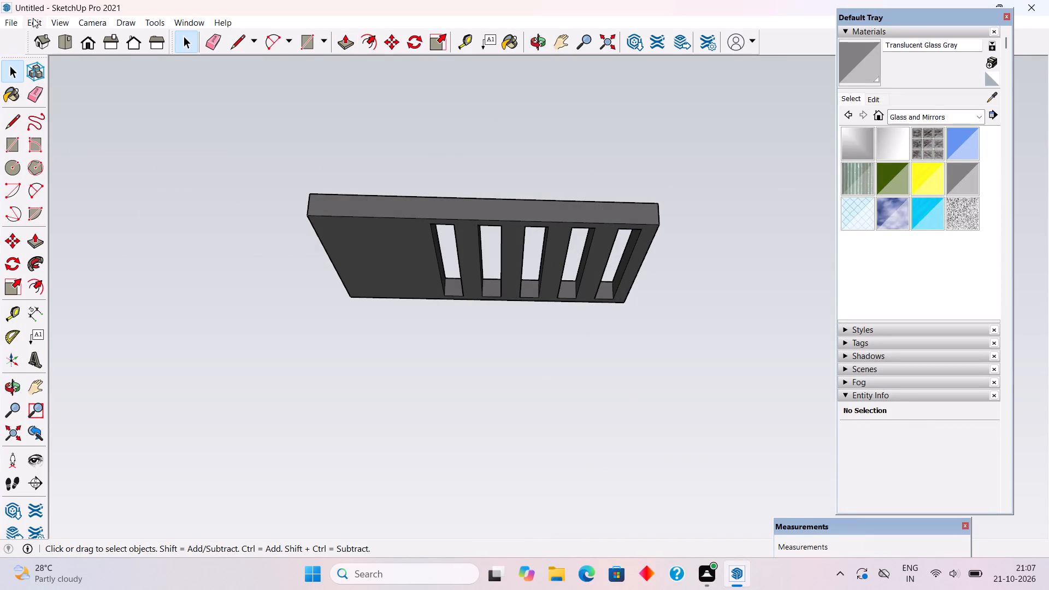
Unhide all hidden geometry to bring back the rest of the house.
click(35, 20)
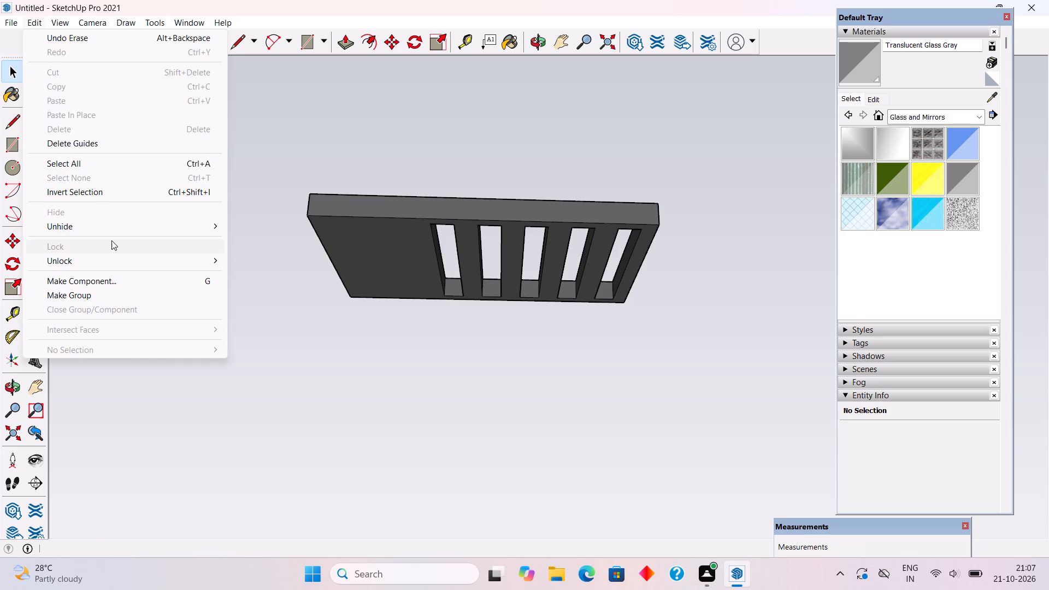
click(112, 231)
click(201, 222)
click(249, 255)
Examine the slotted roof cap in the context of the whole house from the front and sides.
middle_drag(323, 193, 291, 212)
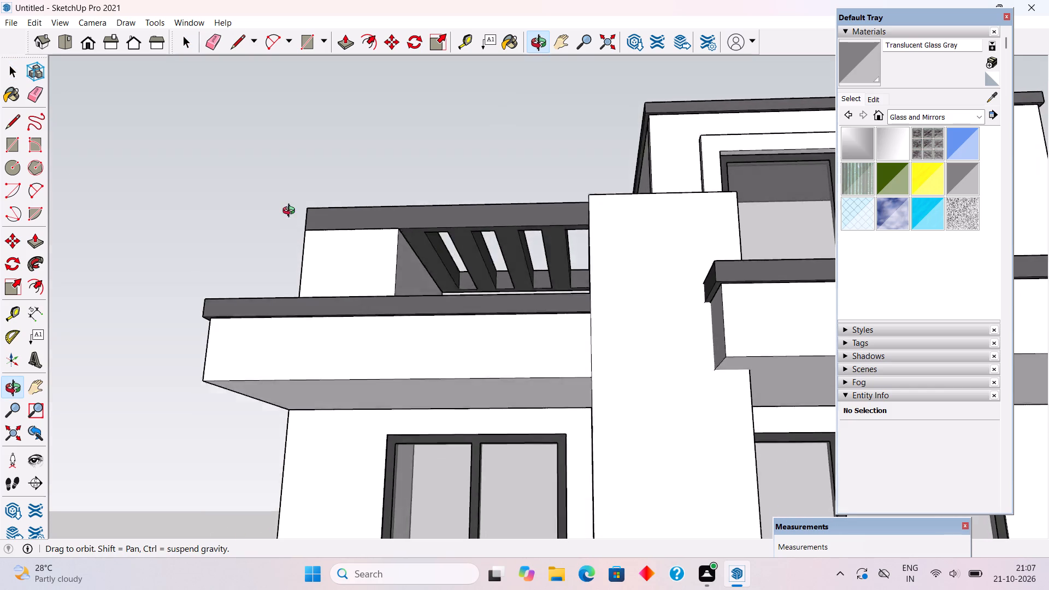
middle_drag(291, 212, 305, 199)
scroll(291, 175, down, 2)
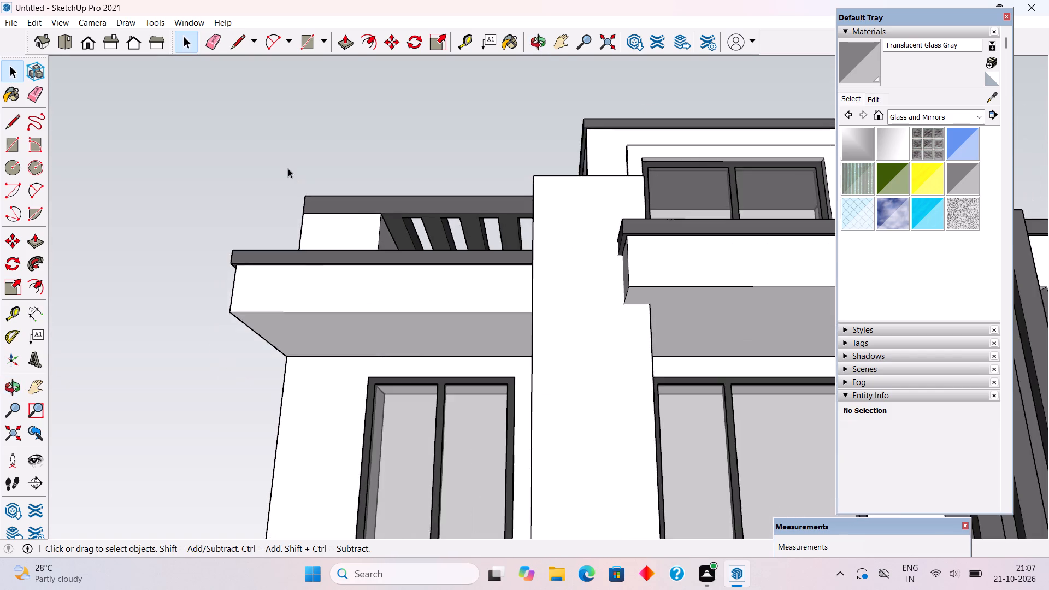
scroll(288, 168, down, 10)
middle_drag(307, 156, 307, 174)
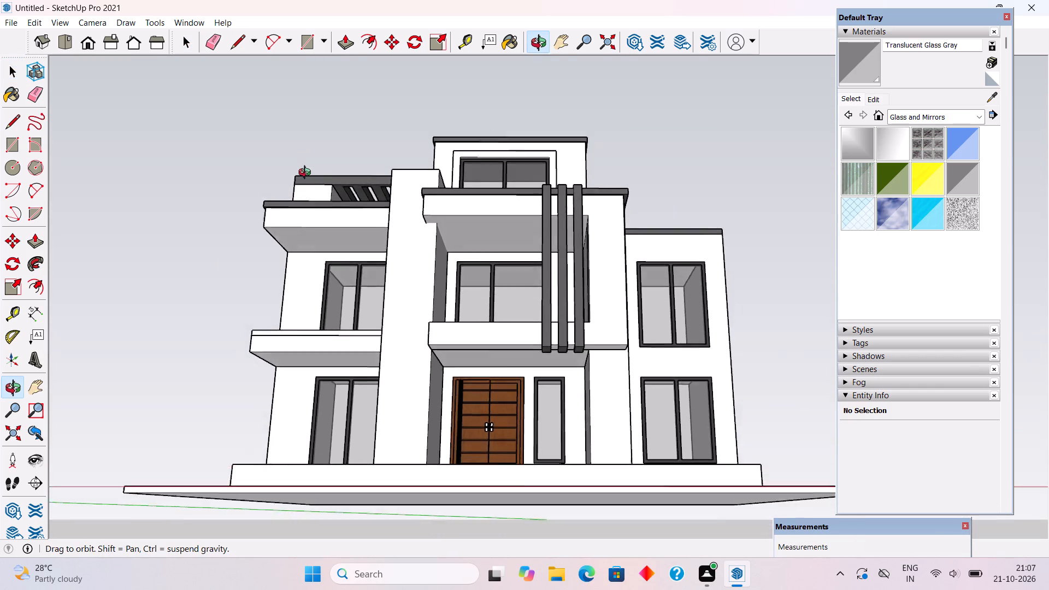
middle_drag(307, 174, 323, 384)
middle_drag(323, 178, 670, 357)
Add a guide along the rooftop room's side wall base, plus a parallel guide 9" away toward the open roof.
middle_drag(429, 317, 539, 98)
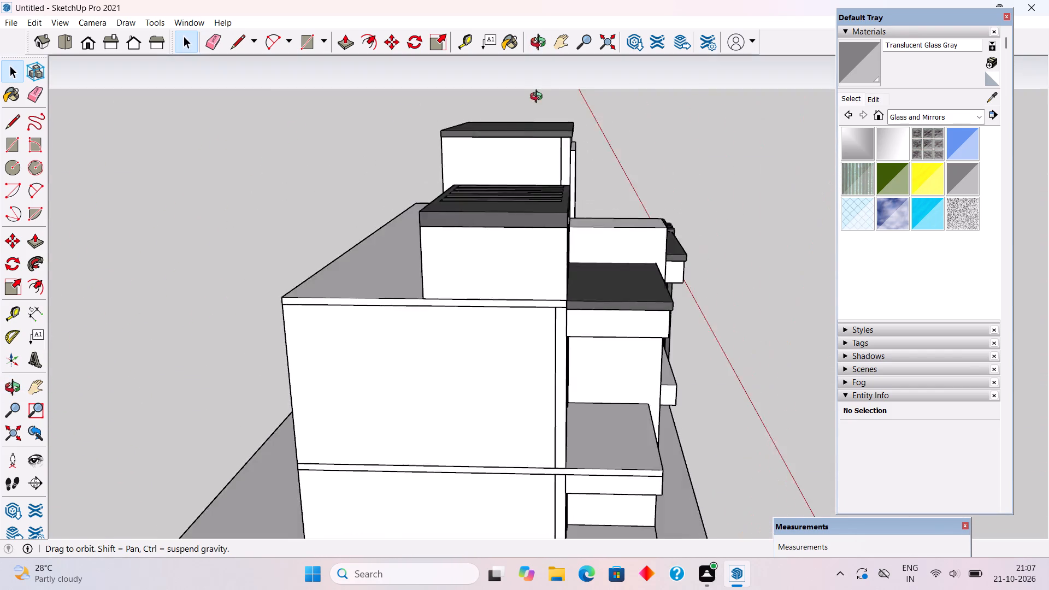
middle_drag(539, 98, 674, 158)
scroll(553, 355, up, 5)
key(t)
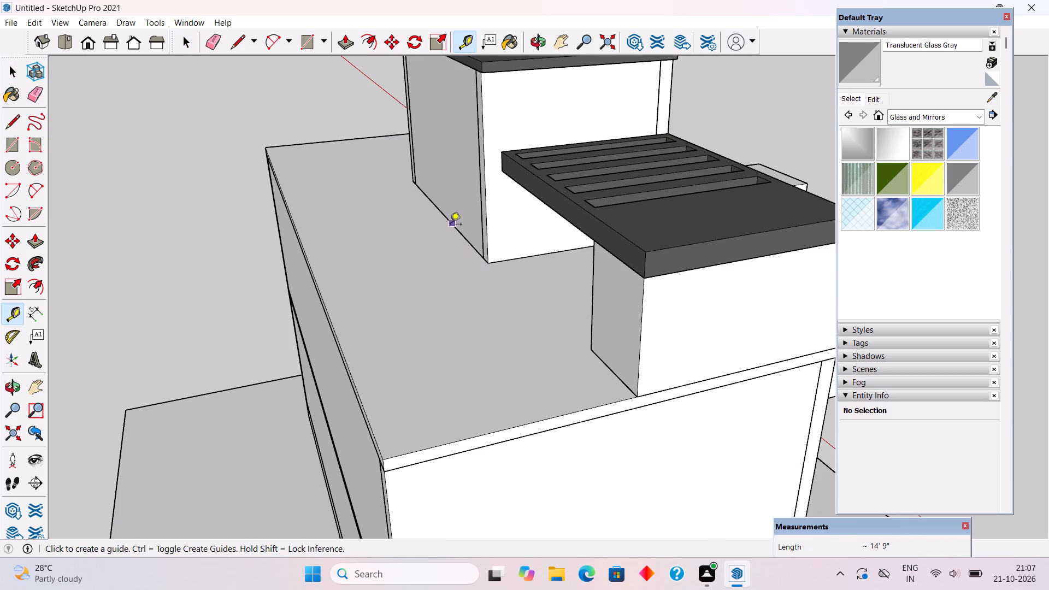
double_click(450, 225)
click(565, 346)
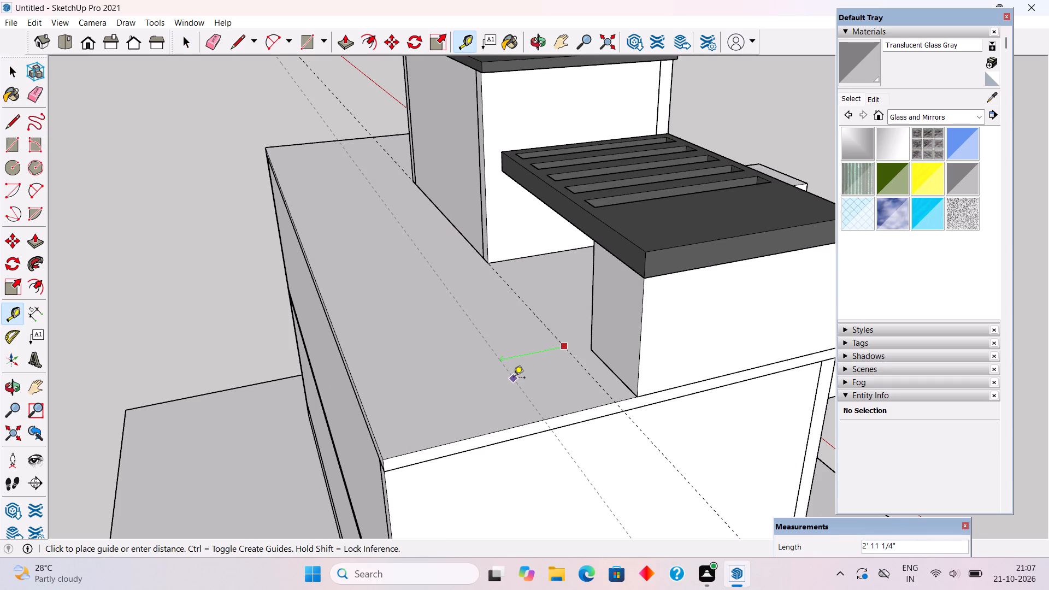
text(9")
key(Return)
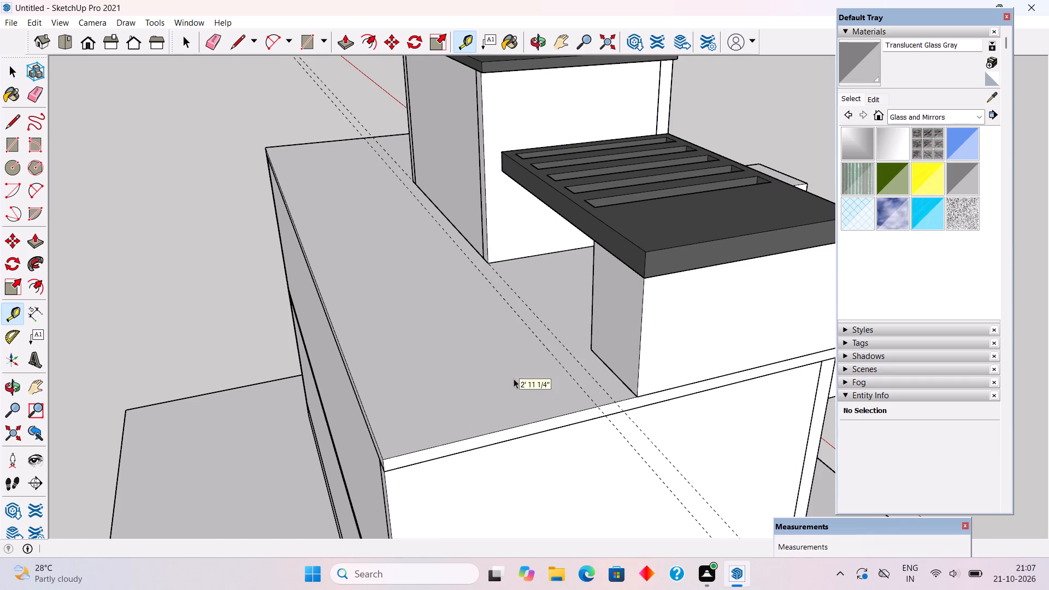
key(space)
Draw a 9" wide rectangle between the two guides, from the rooftop room's corner to the roof edge.
key(r)
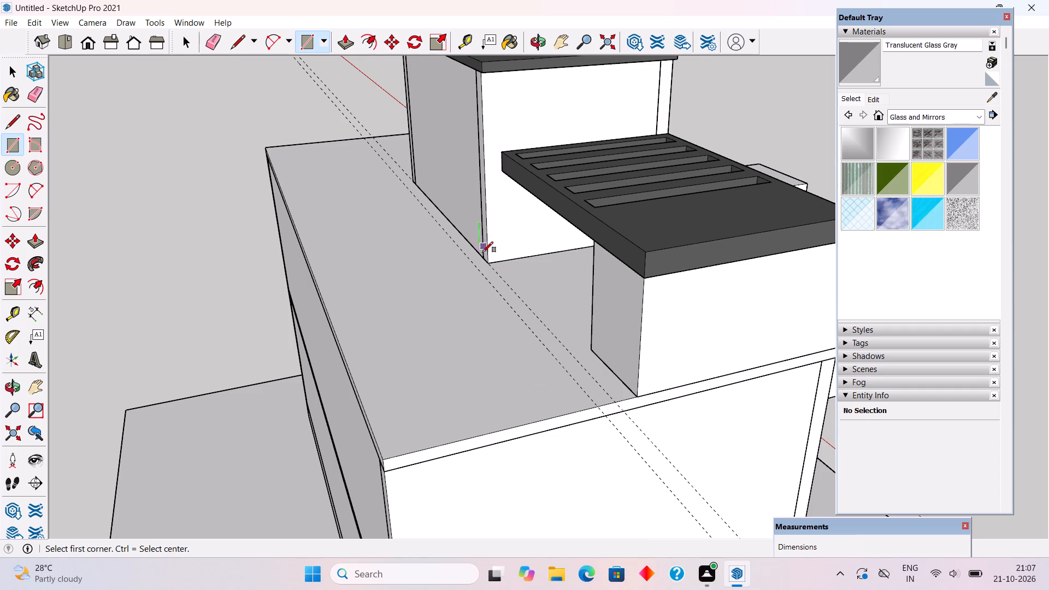
click(487, 263)
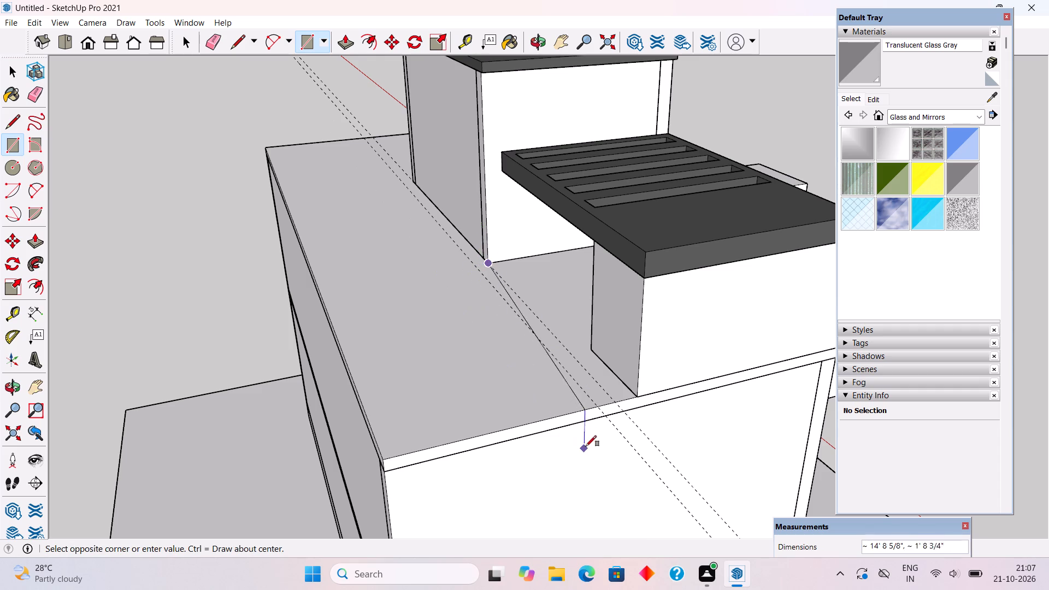
click(599, 405)
Pull the 9" strip on the roof terrace up into a wall about 7' 10" high.
key(p)
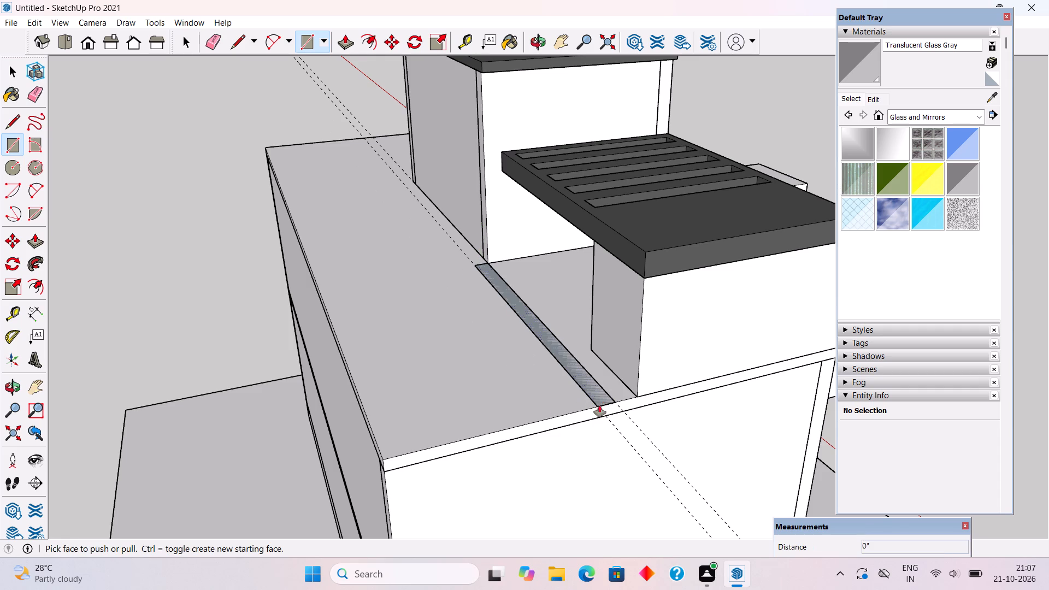
click(597, 395)
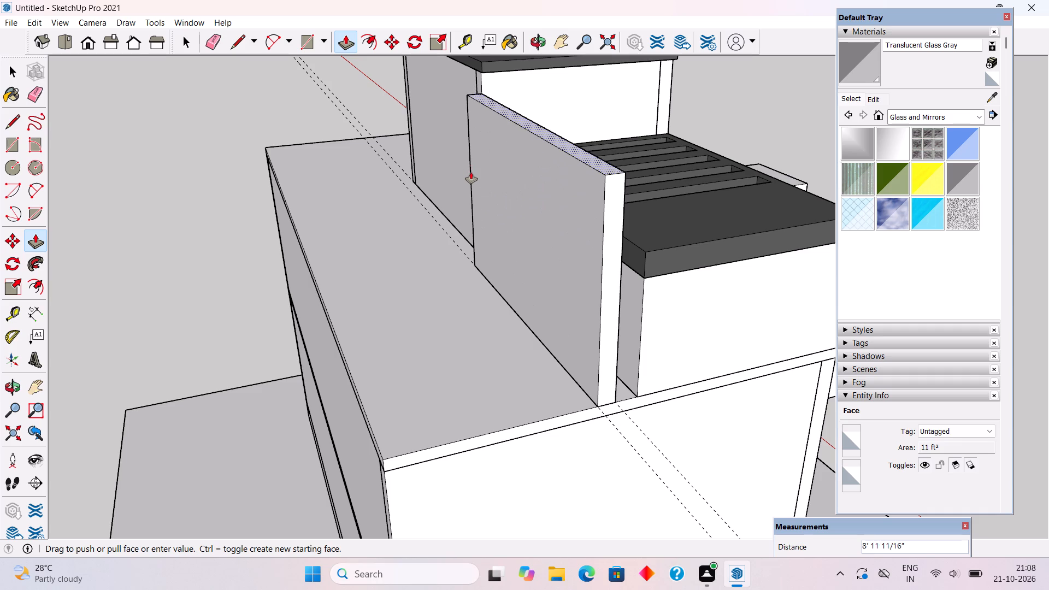
click(476, 204)
Group all the geometry of the new terrace wall beside the slotted roof cap.
middle_drag(490, 231, 157, 208)
scroll(157, 208, down, 4)
middle_drag(256, 253, 96, 235)
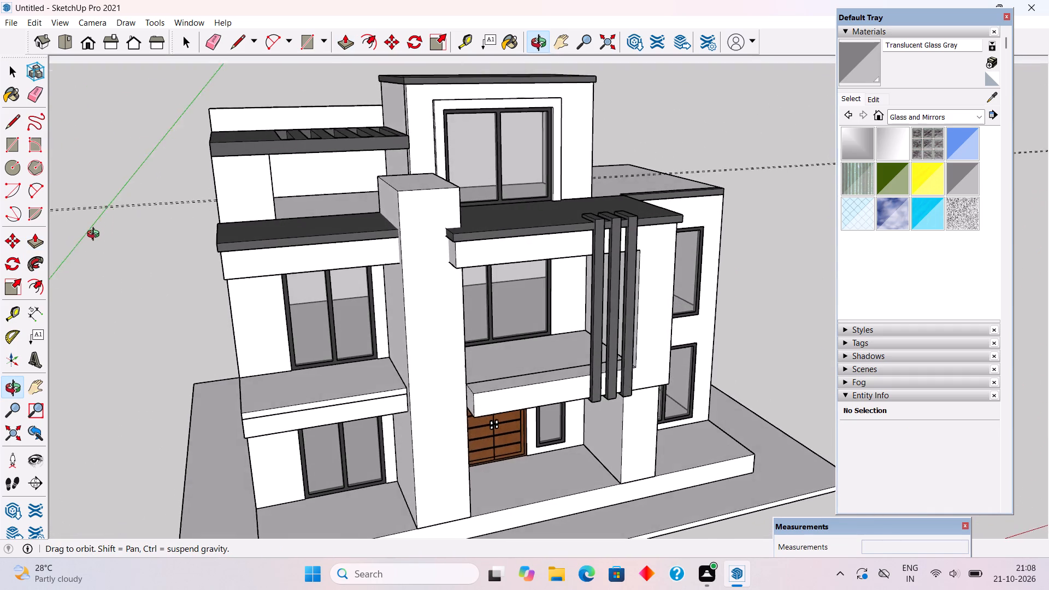
middle_drag(96, 235, 76, 205)
scroll(337, 134, up, 4)
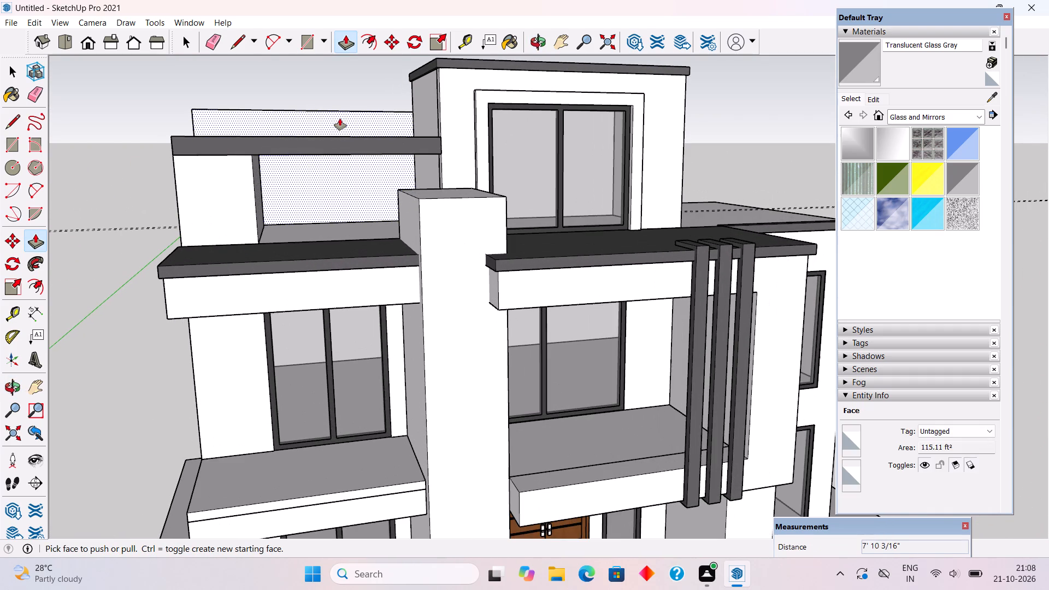
middle_drag(340, 120, 340, 131)
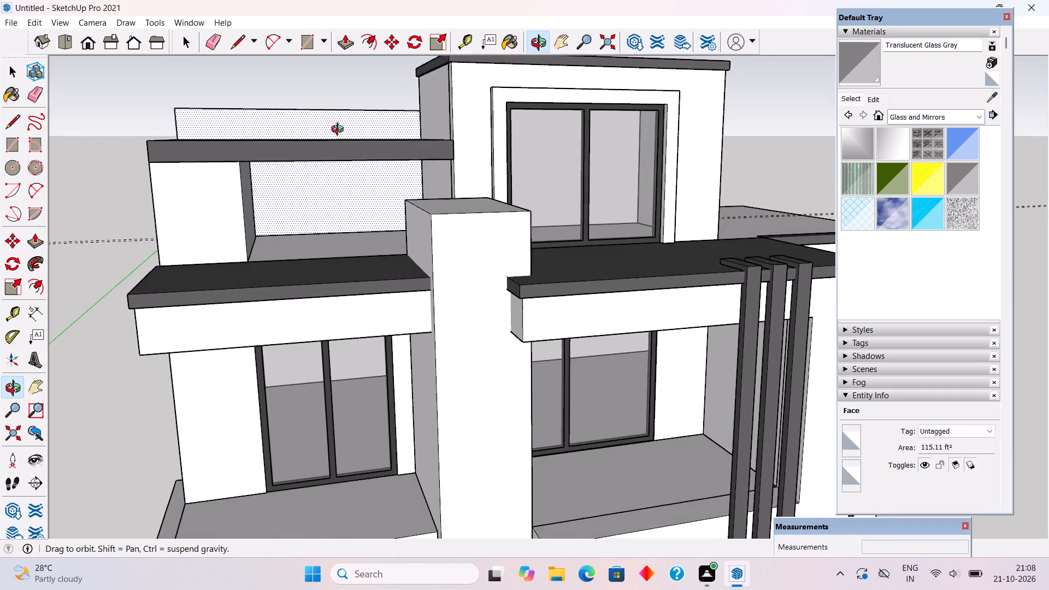
middle_drag(340, 131, 374, 394)
key(space)
triple_click(270, 197)
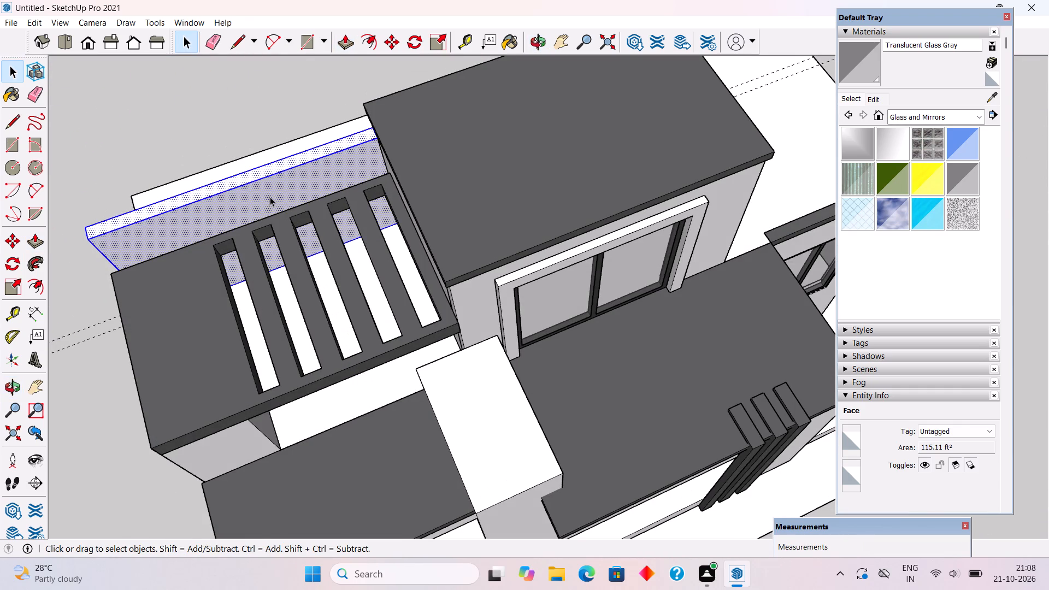
right_click(270, 197)
click(332, 317)
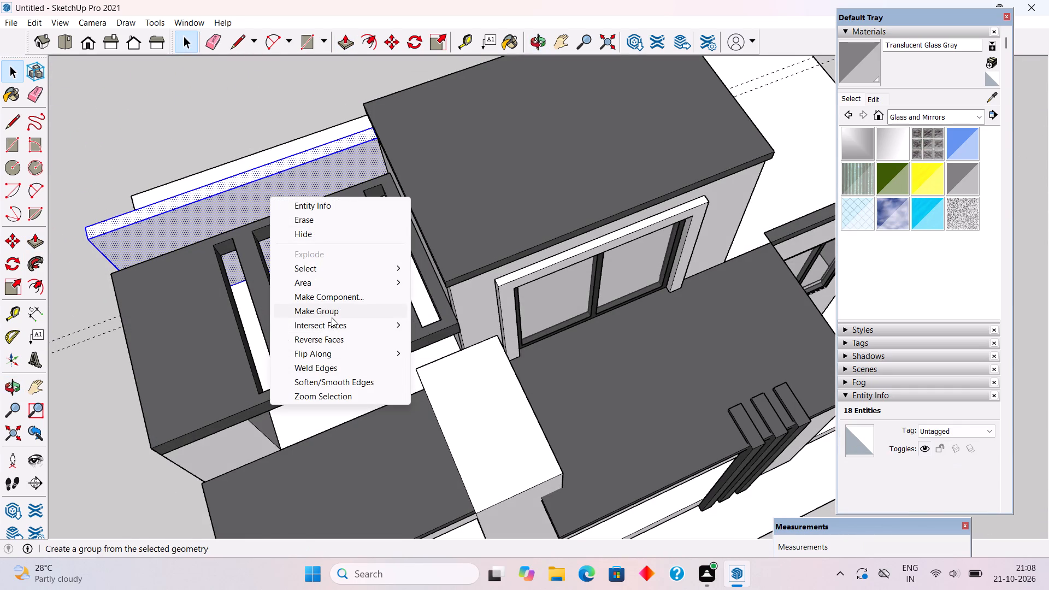
click(193, 112)
Draw a rectangle covering the terrace wall's top and pull it up 6" as a coping.
middle_drag(294, 137, 613, 61)
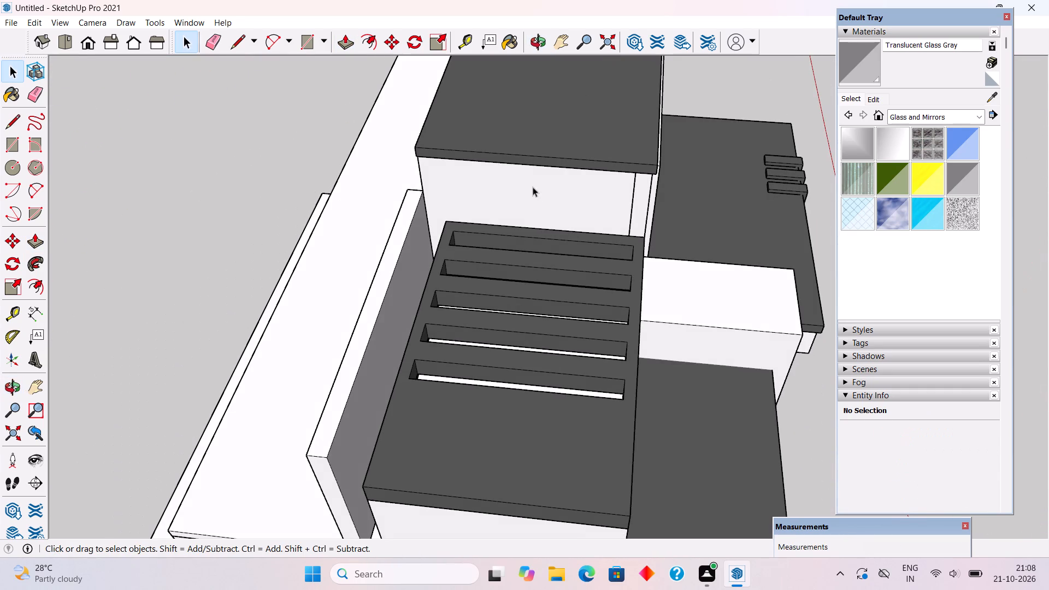
key(r)
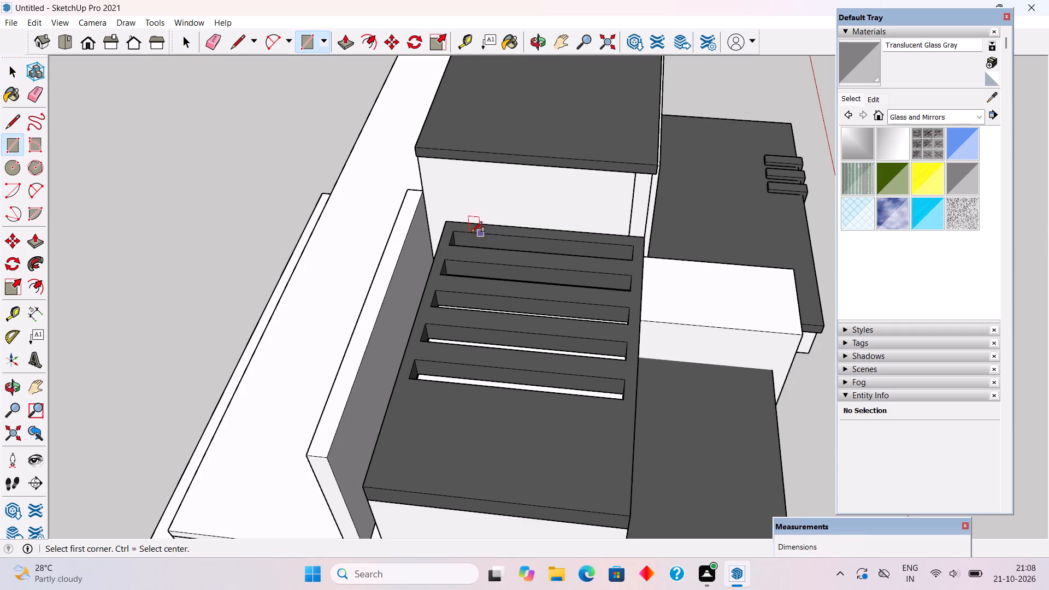
click(408, 191)
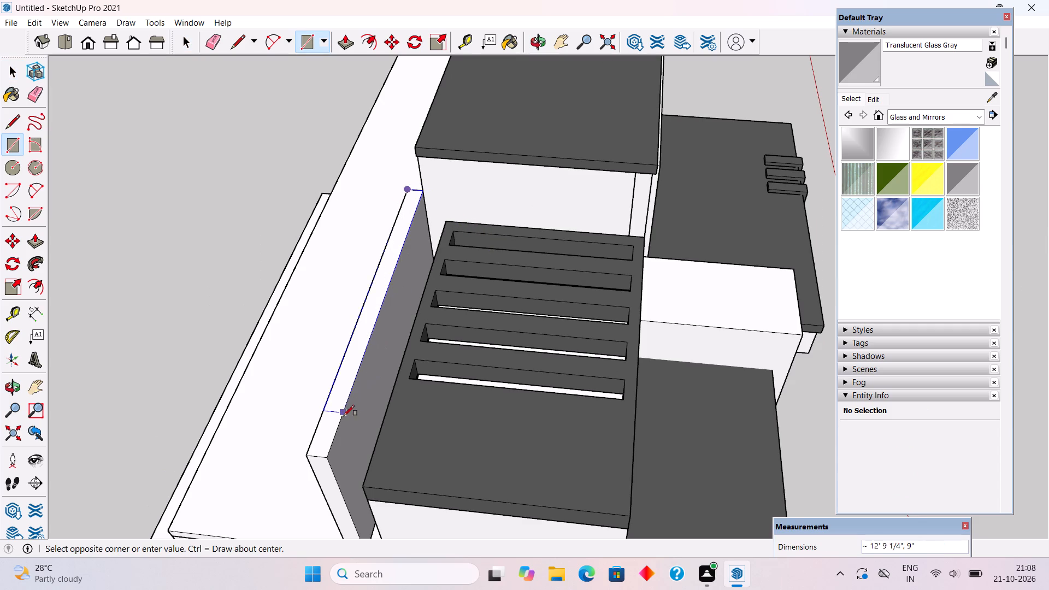
click(323, 460)
key(p)
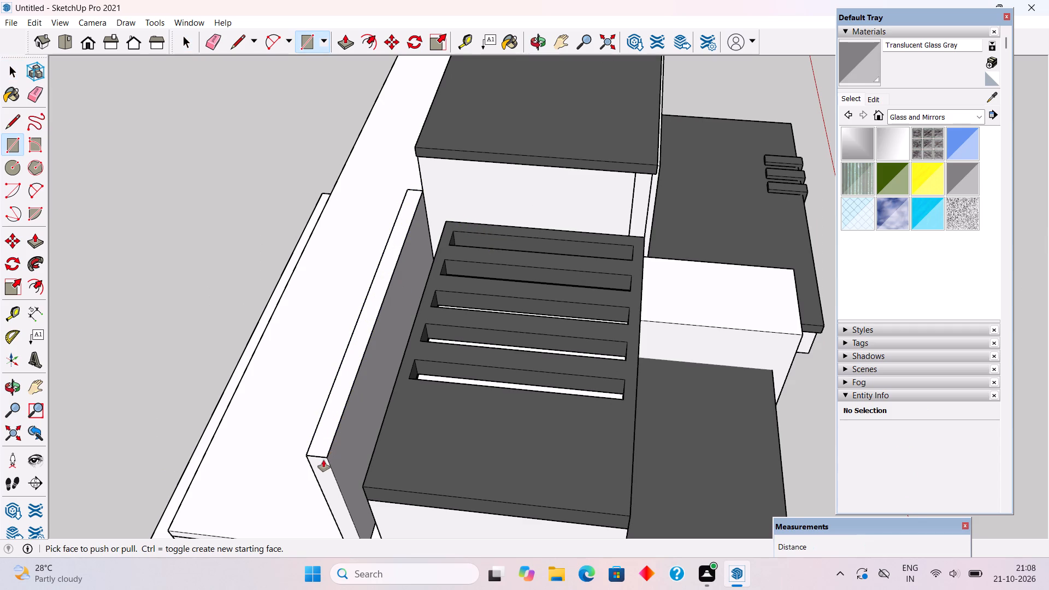
click(328, 450)
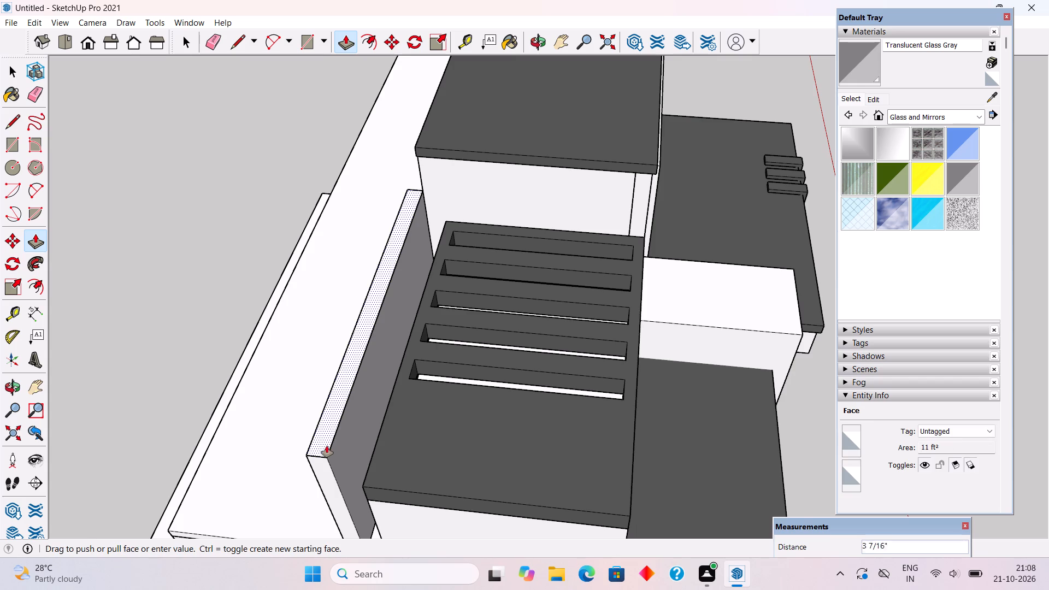
text(6")
key(Return)
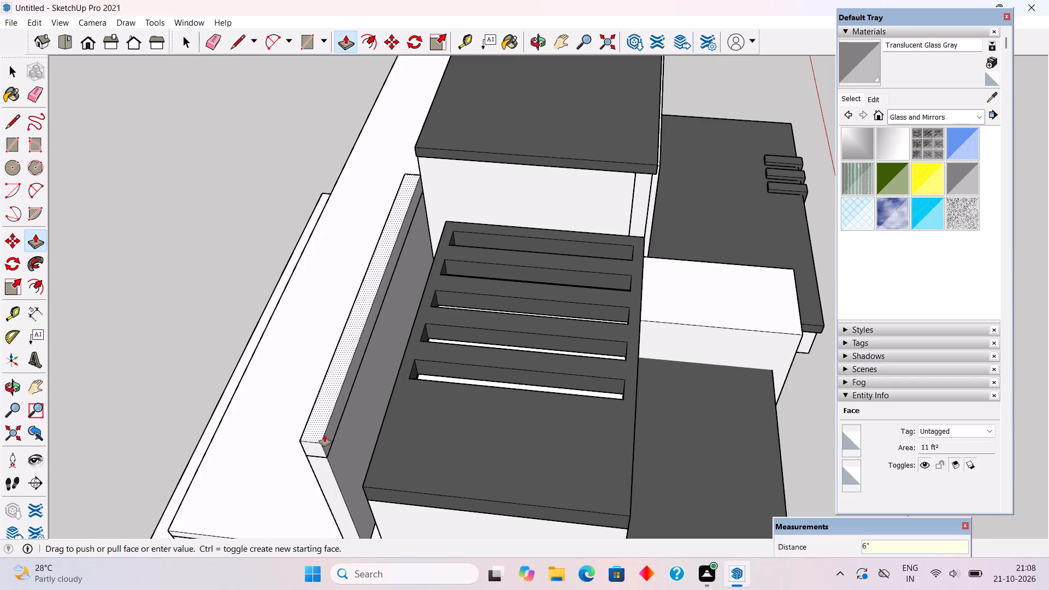
key(space)
Extend the coping's long side face 2" toward the slotted roof cap.
middle_drag(317, 428, 299, 416)
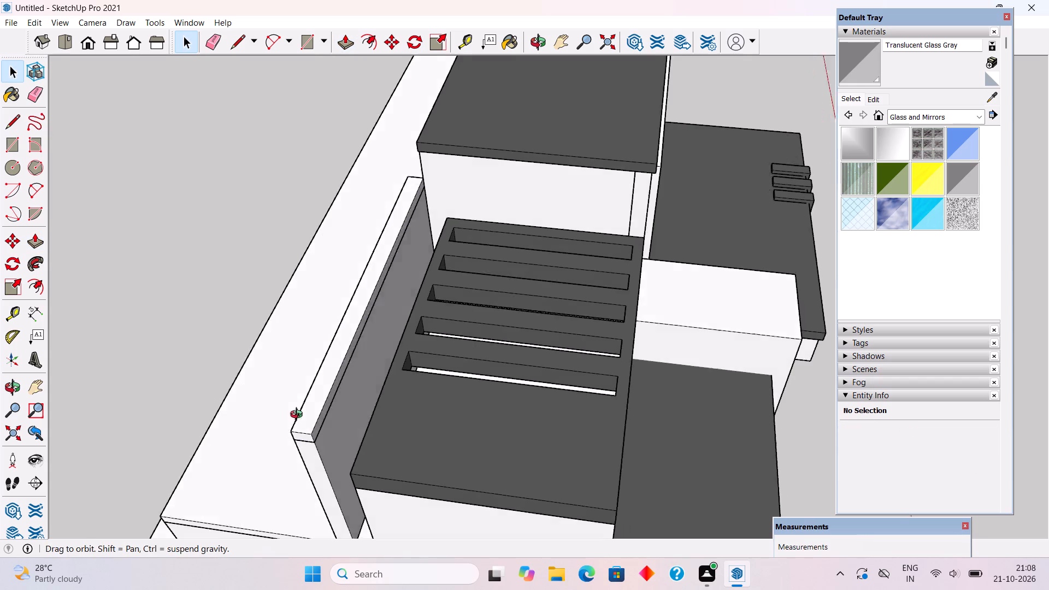
middle_drag(299, 416, 270, 390)
scroll(290, 392, up, 7)
scroll(285, 343, up, 3)
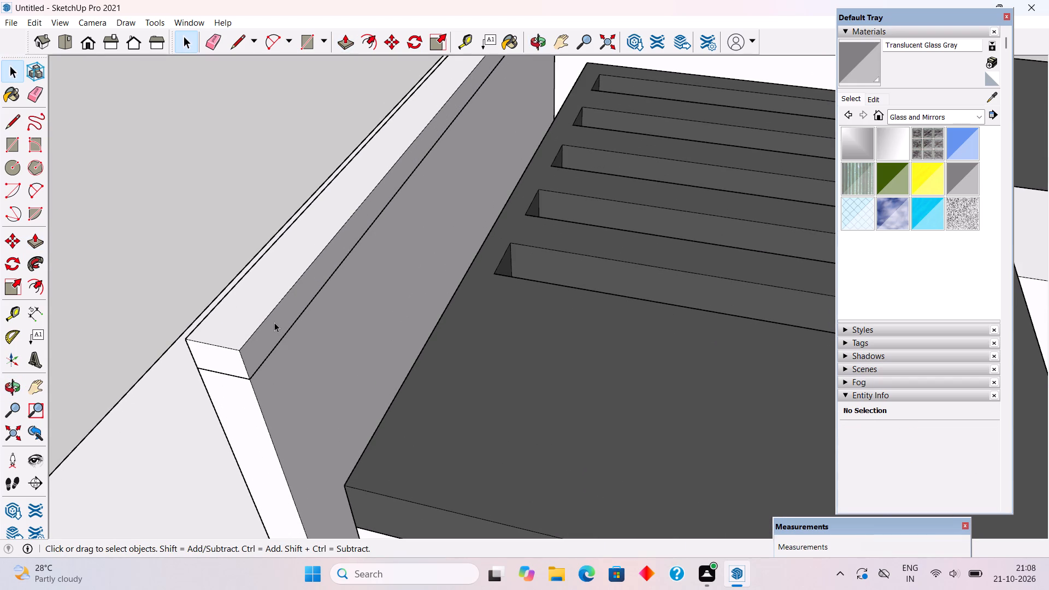
key(p)
click(274, 322)
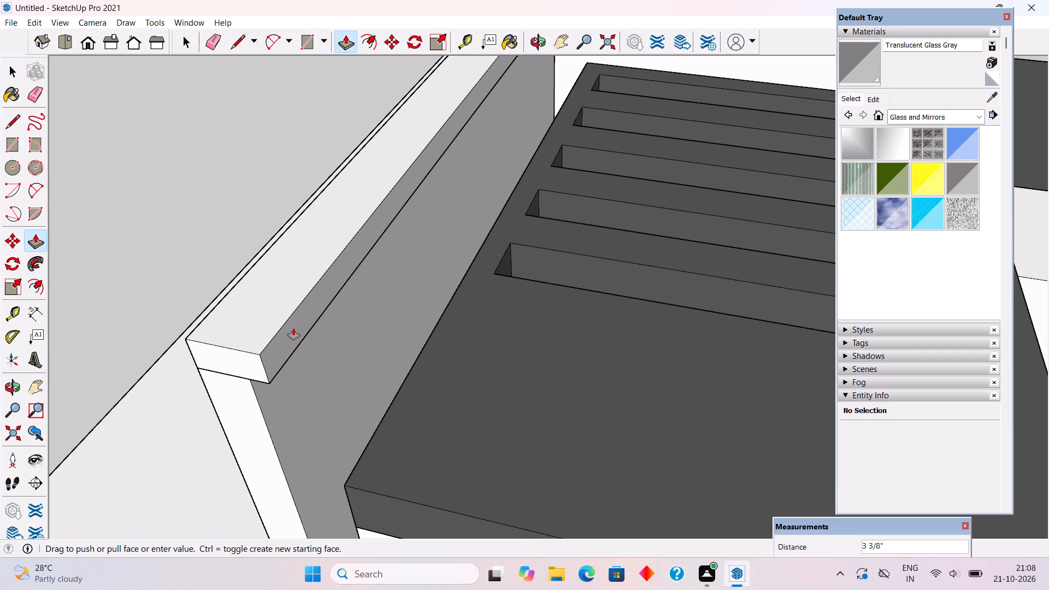
text(2")
key(Return)
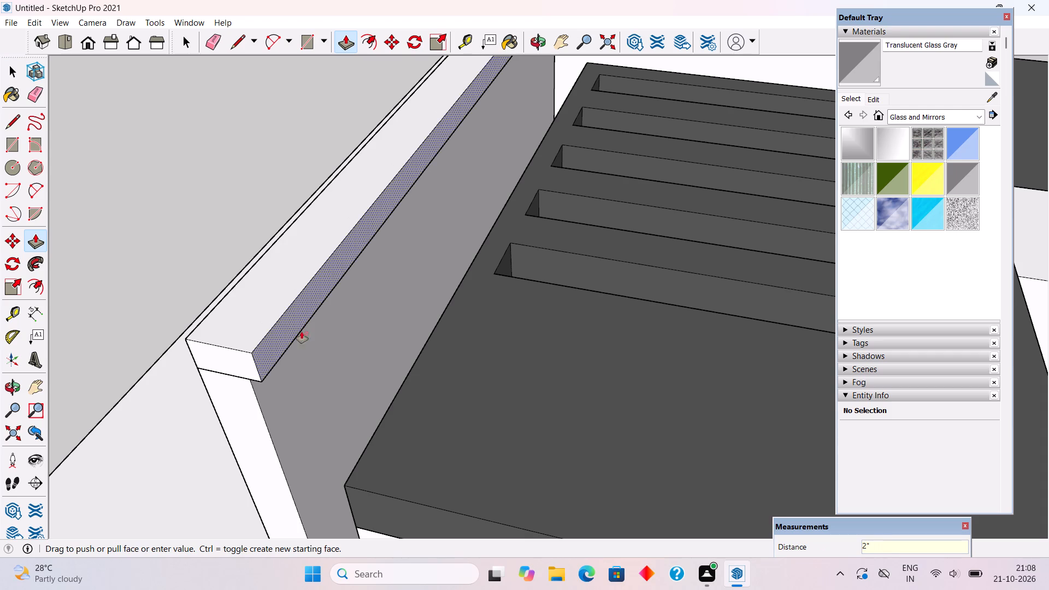
Adjust the coping's end face at the roof edge, pulling it outward 4" to overhang the wall.
double_click(243, 375)
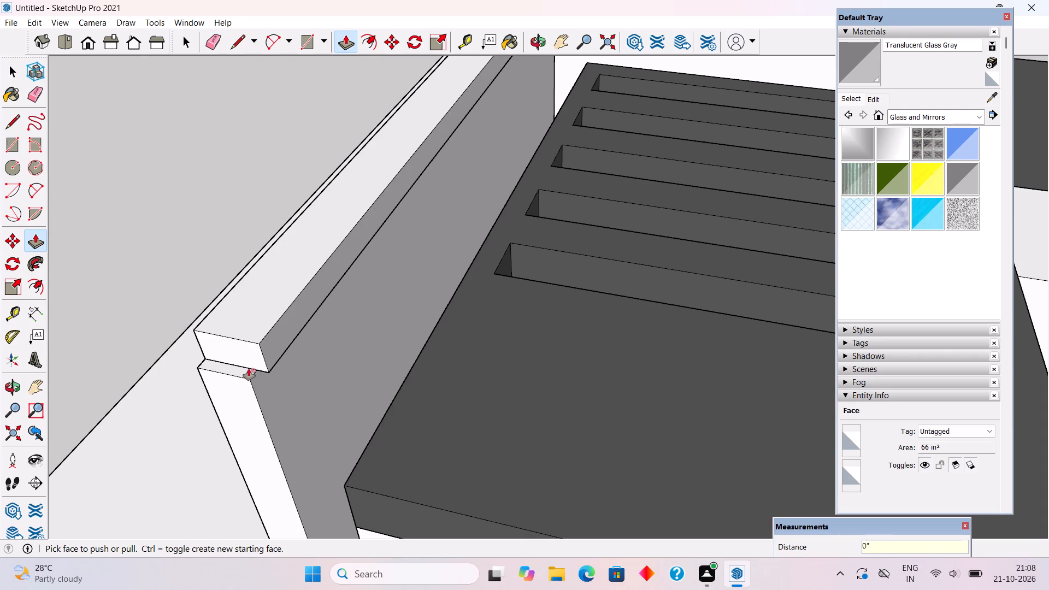
click(255, 356)
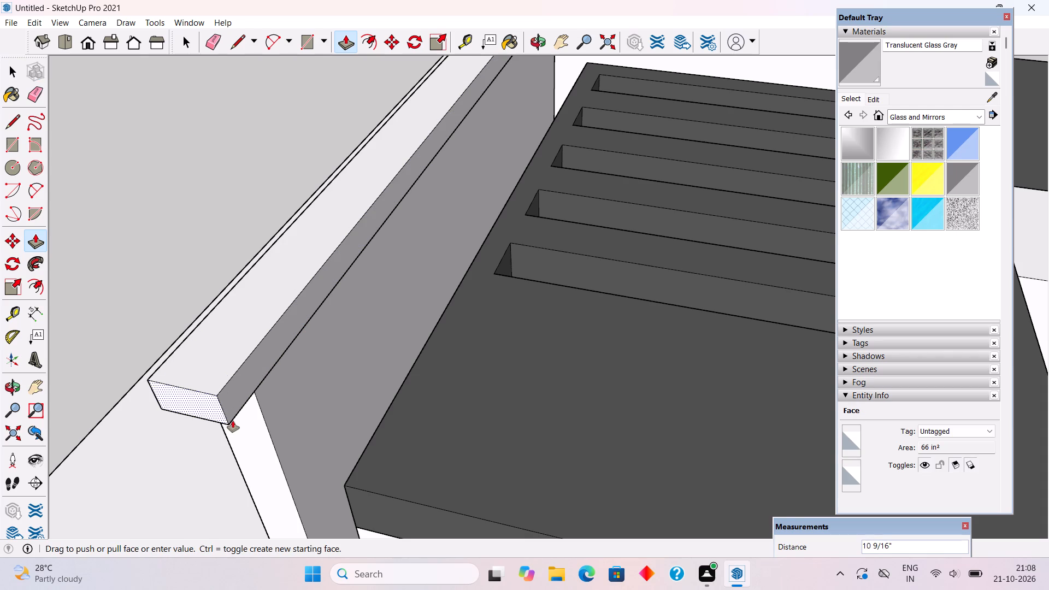
text(4")
key(Return)
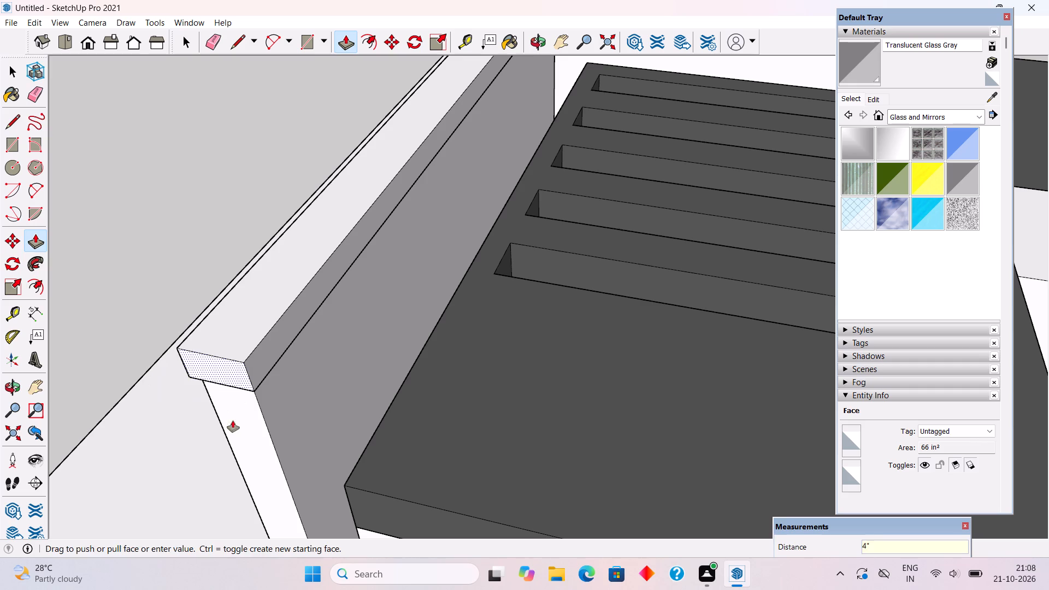
key(space)
Group all the geometry of the terrace wall's coping.
triple_click(252, 372)
right_click(252, 372)
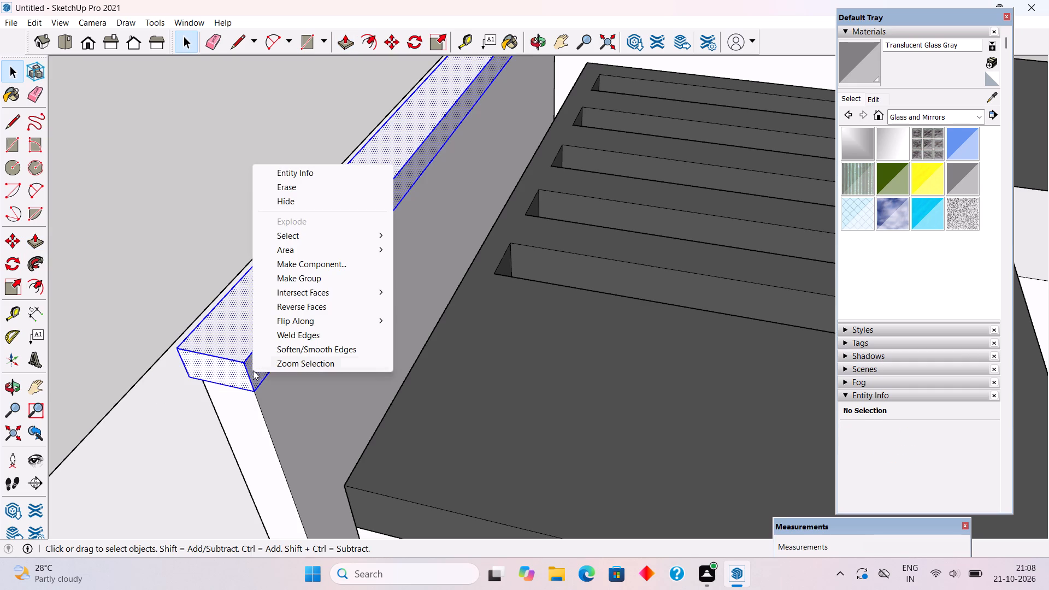
click(284, 279)
drag(205, 177, 205, 172)
Lengthen the rooftop room's side wall next to the terrace wall by 9" at its rear end.
scroll(276, 300, down, 5)
middle_drag(400, 447, 322, 387)
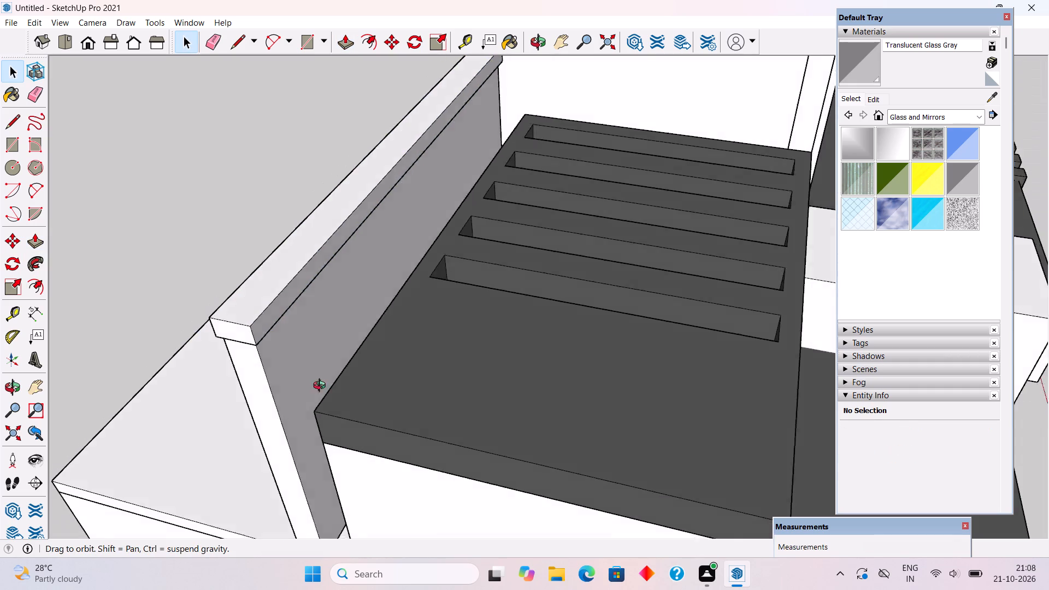
middle_drag(322, 387, 151, 279)
scroll(151, 279, down, 2)
middle_drag(247, 316, 397, 331)
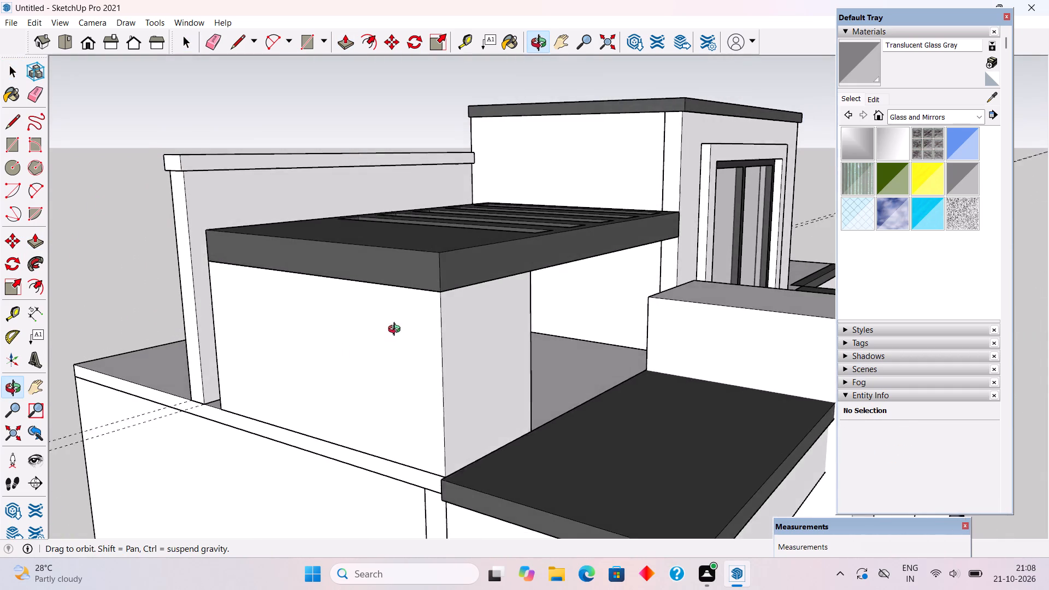
middle_drag(397, 331, 402, 331)
middle_drag(304, 297, 488, 316)
middle_drag(204, 317, 517, 317)
scroll(239, 375, up, 3)
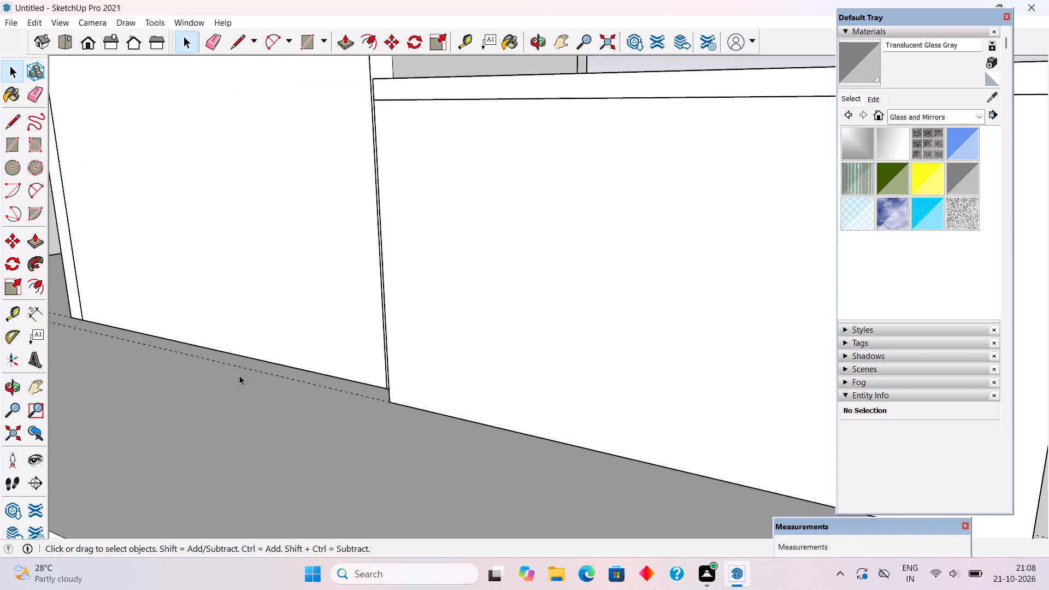
scroll(264, 346, down, 4)
middle_drag(216, 327, 473, 363)
scroll(465, 363, down, 1)
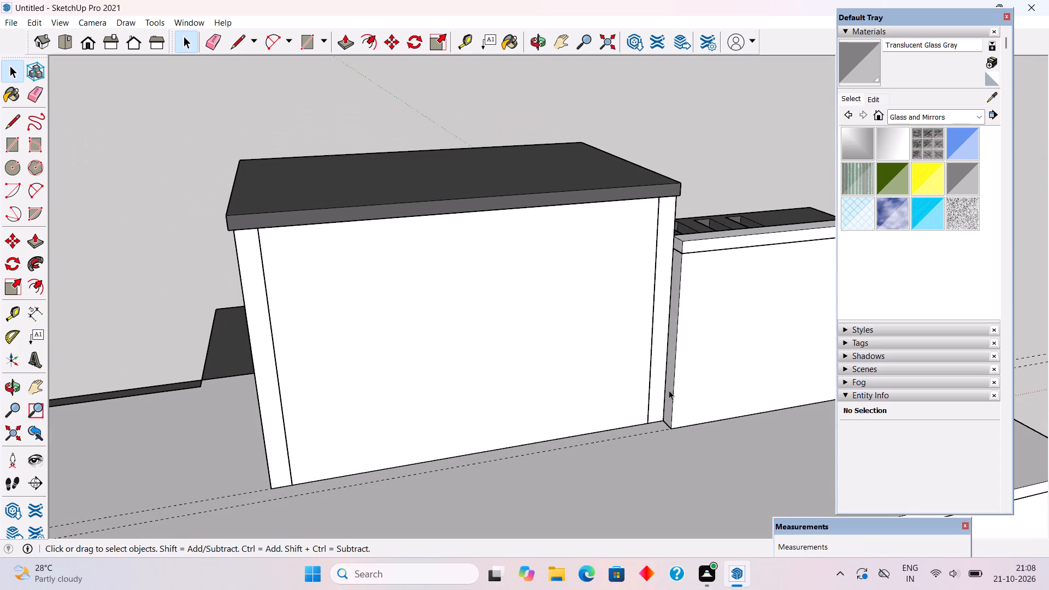
triple_click(662, 388)
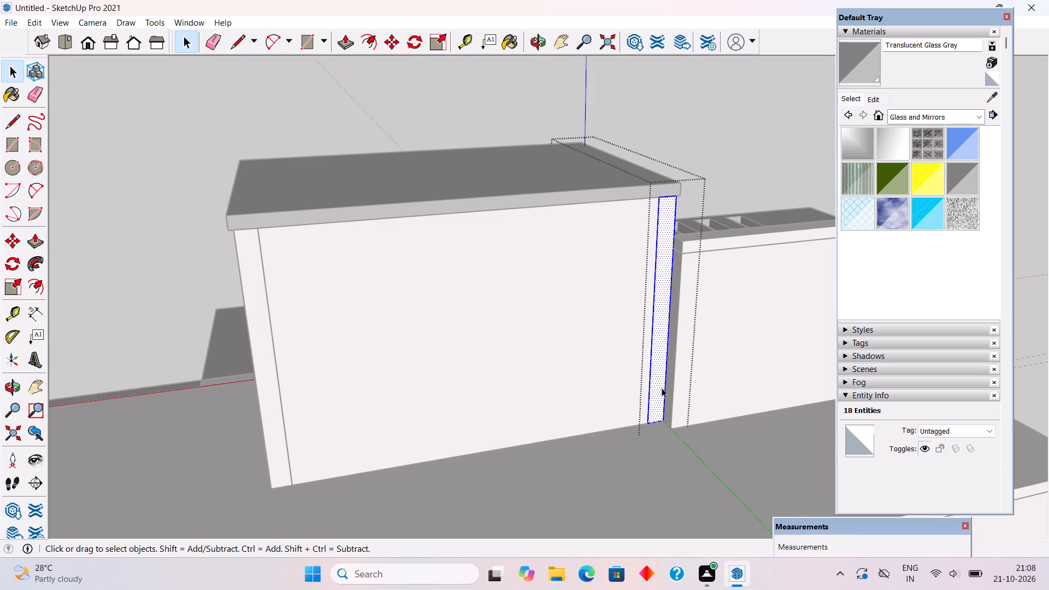
key(p)
click(662, 388)
click(683, 386)
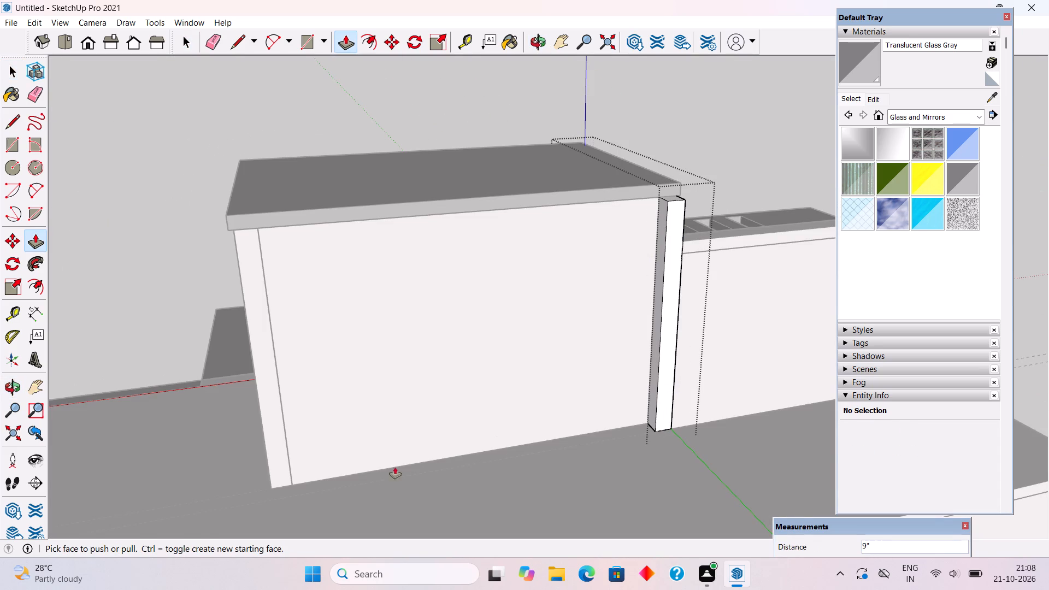
key(space)
Lengthen the rooftop room's opposite side wall at the rear by 9" to match the first one.
triple_click(270, 458)
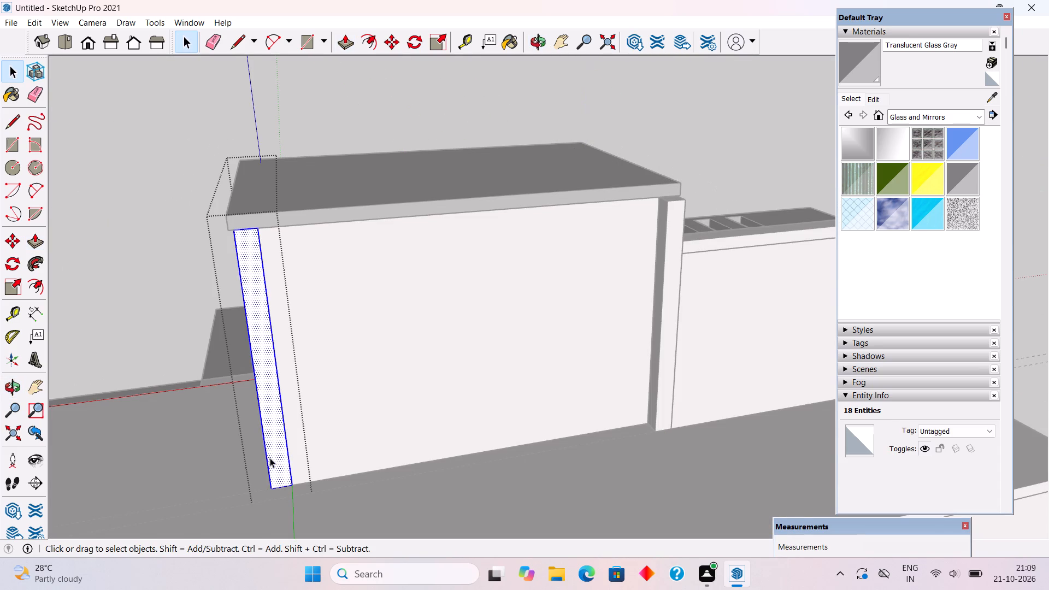
key(p)
click(270, 458)
click(663, 387)
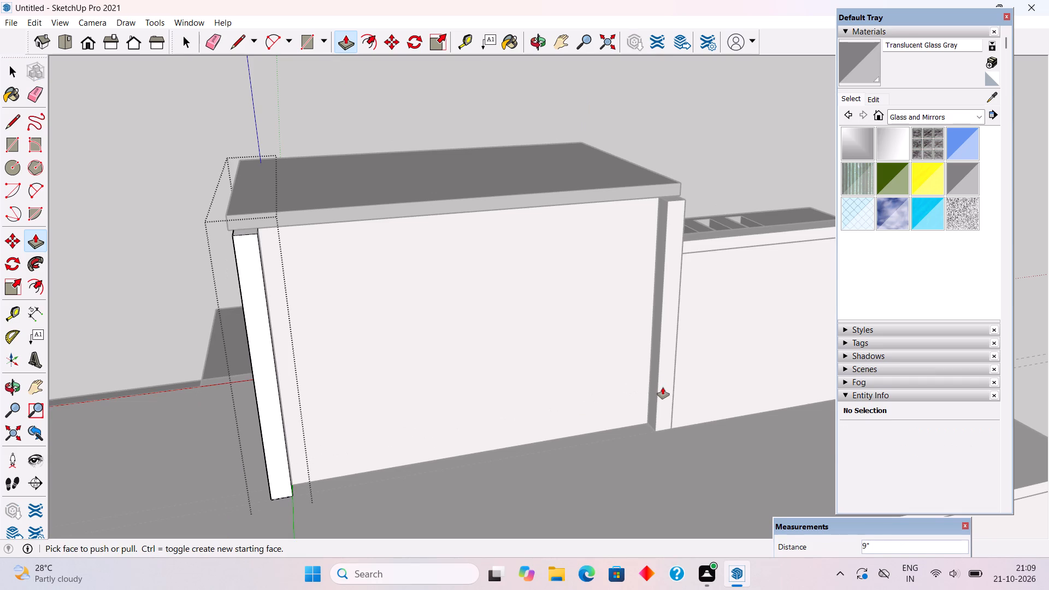
key(space)
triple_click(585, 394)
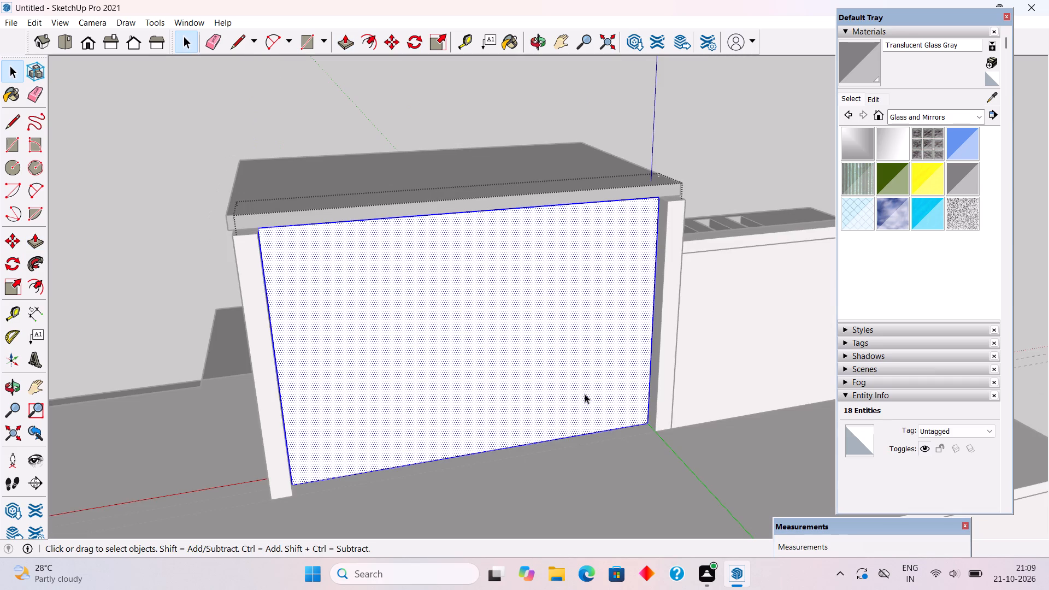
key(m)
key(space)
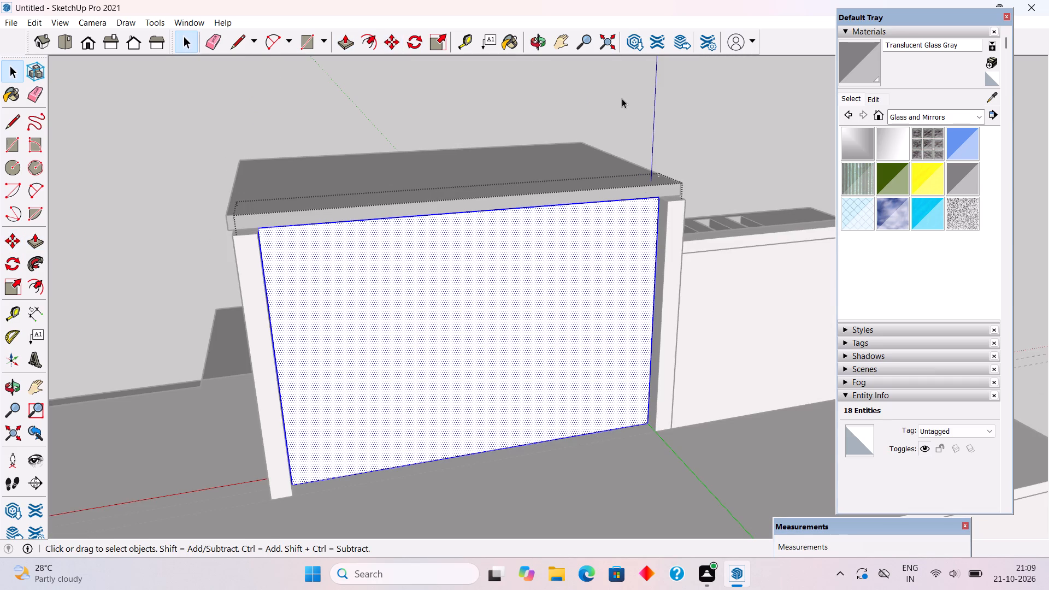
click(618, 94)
Move the rooftop room's rear wall 9" outward, flush with the ends of the two side walls.
scroll(710, 589, up, 3)
scroll(544, 363, up, 3)
click(559, 372)
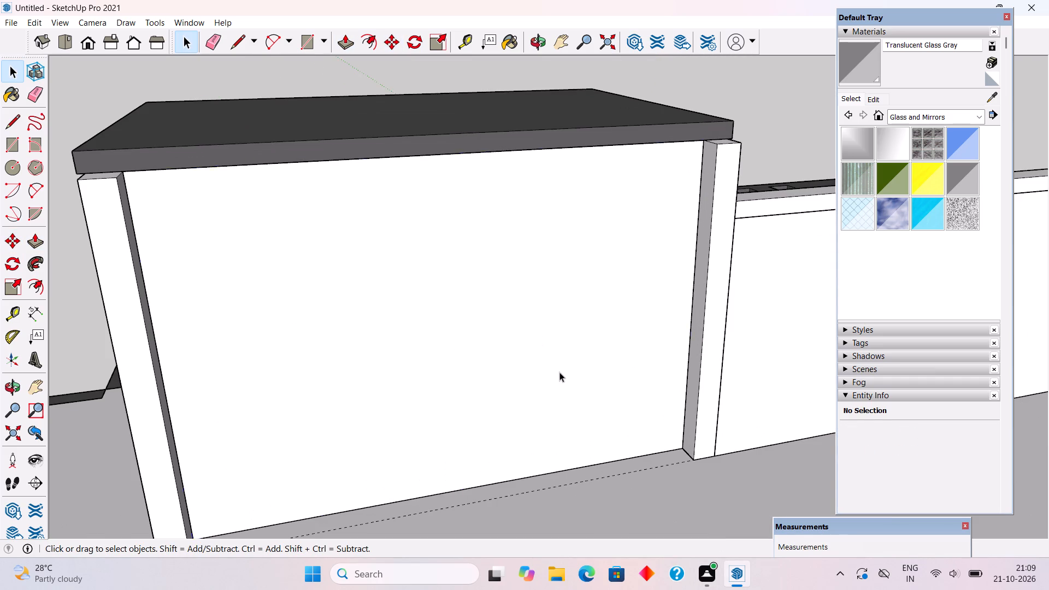
key(m)
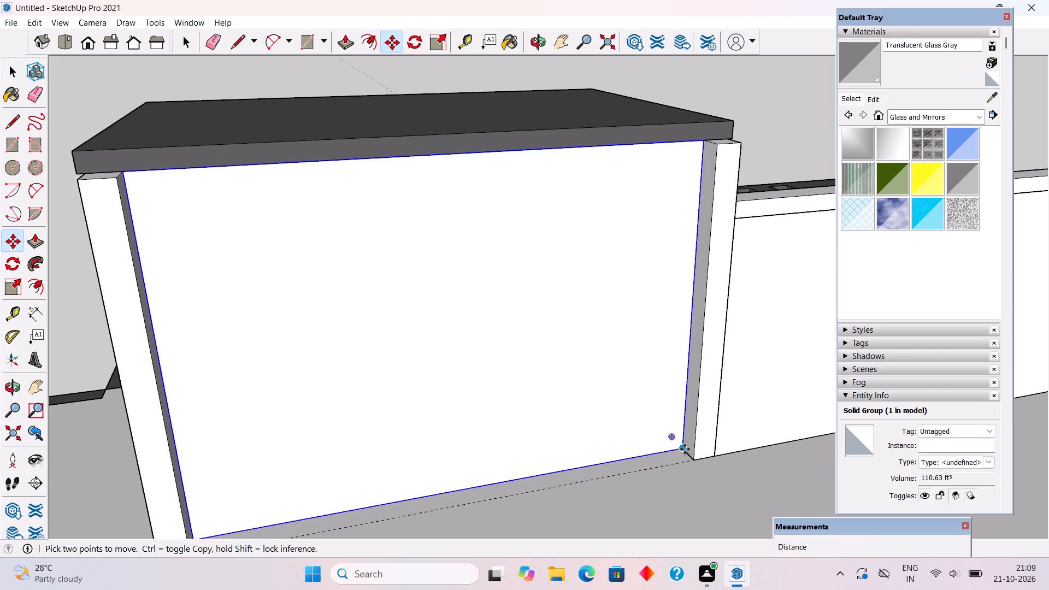
click(685, 449)
click(692, 459)
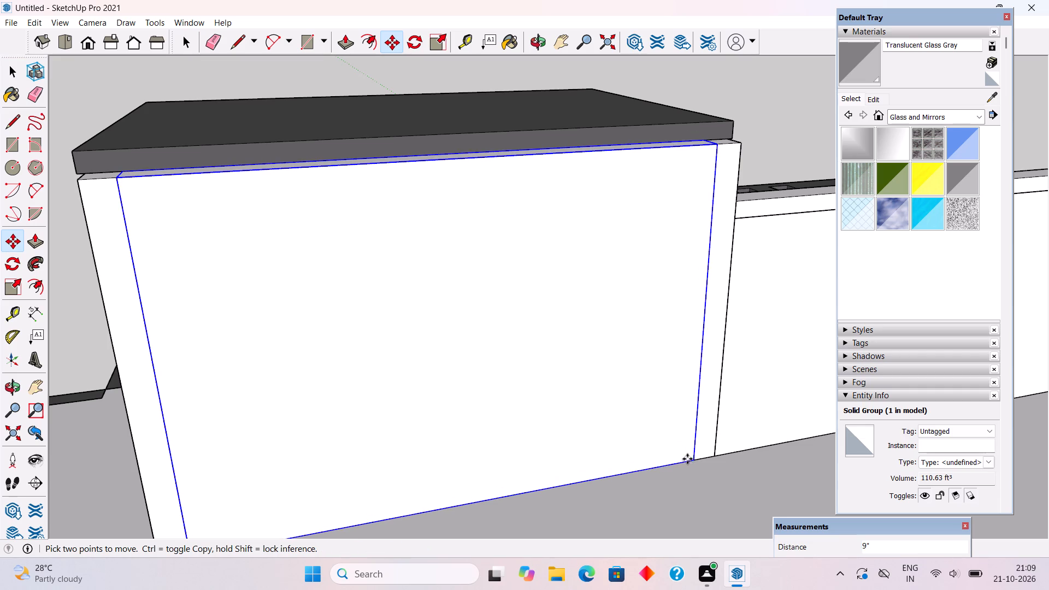
key(space)
scroll(639, 481, down, 5)
middle_drag(595, 363, 596, 405)
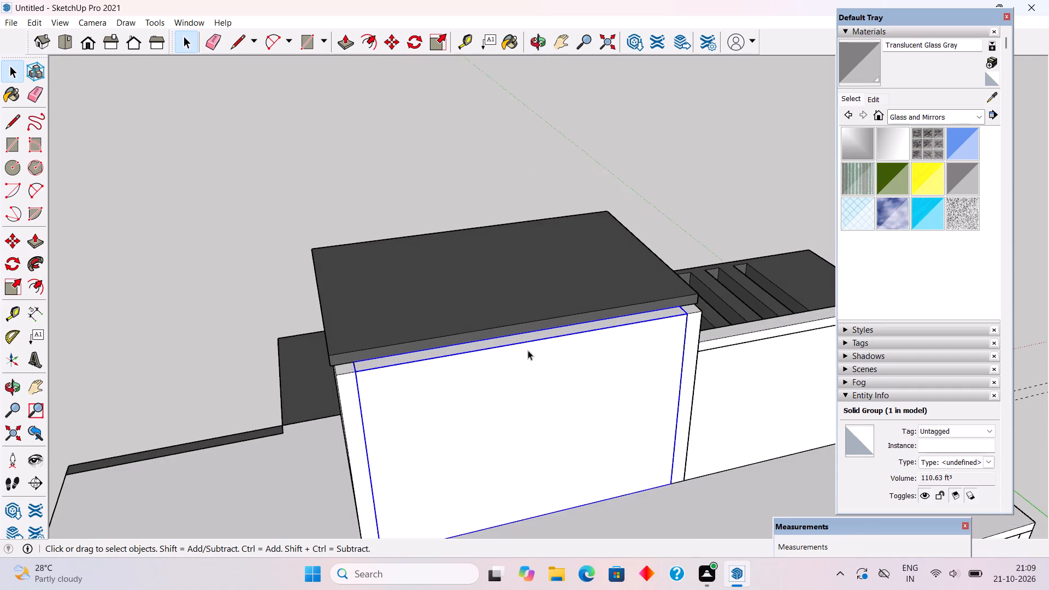
Extend the rooftop room's dark roof slab 9" at the rear to cover the moved rear wall.
scroll(512, 333, up, 3)
triple_click(502, 320)
key(p)
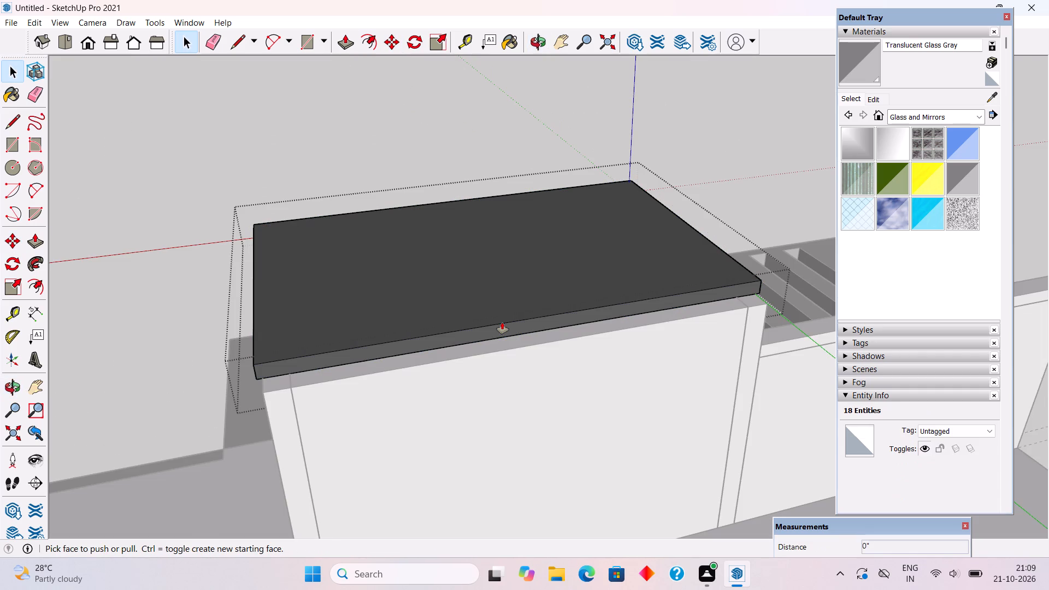
click(502, 332)
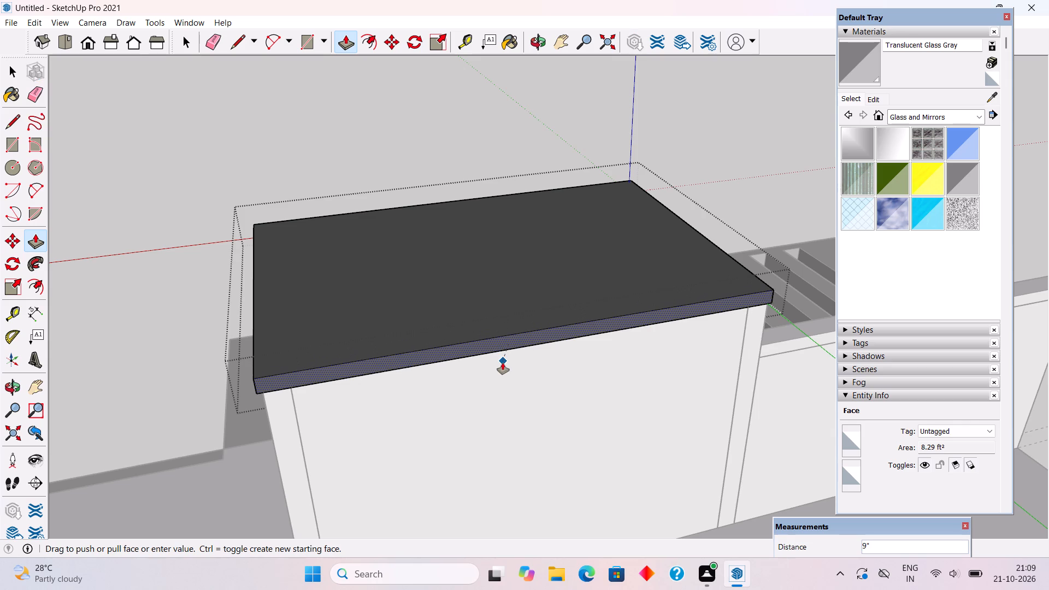
click(503, 363)
key(space)
click(390, 95)
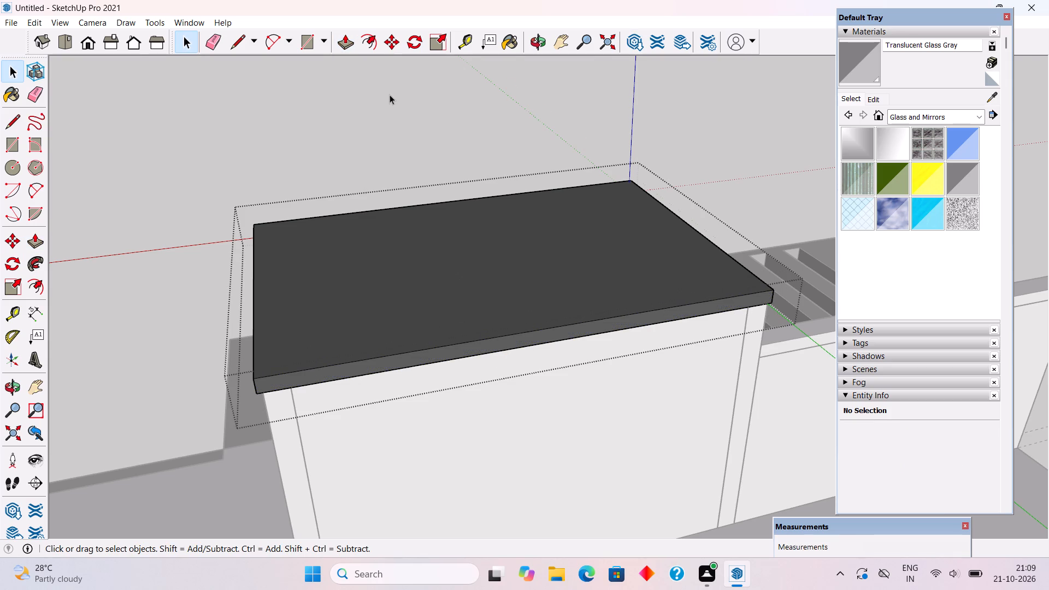
Examine the whole house from the rear around to the front, checking the rooftop from low and high angles.
scroll(325, 209, down, 10)
middle_drag(305, 364, 217, 381)
middle_drag(470, 387, 89, 364)
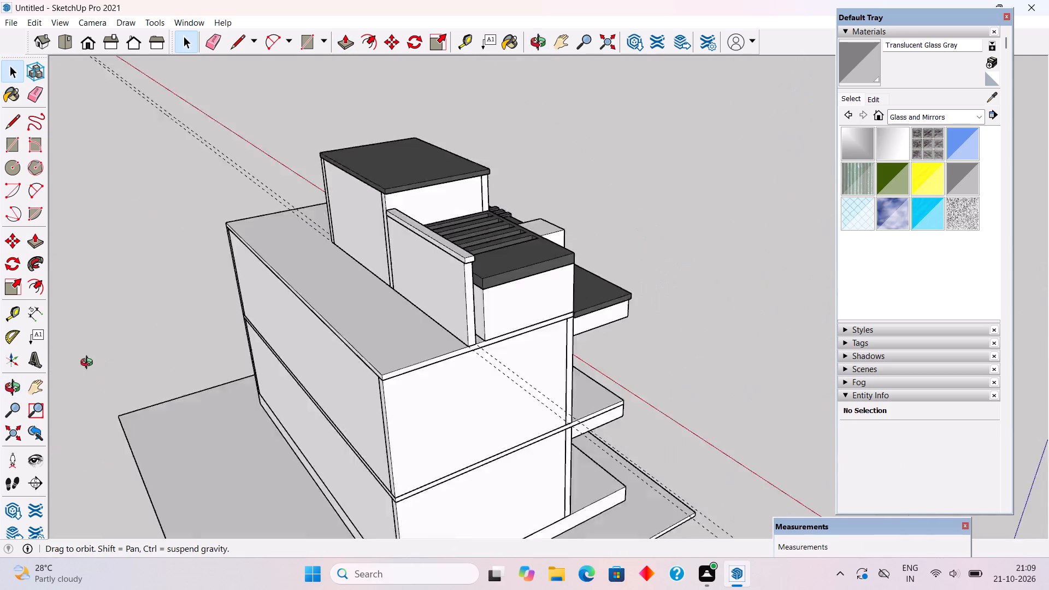
middle_drag(89, 364, 77, 359)
middle_drag(435, 427, 82, 386)
middle_drag(362, 418, 135, 370)
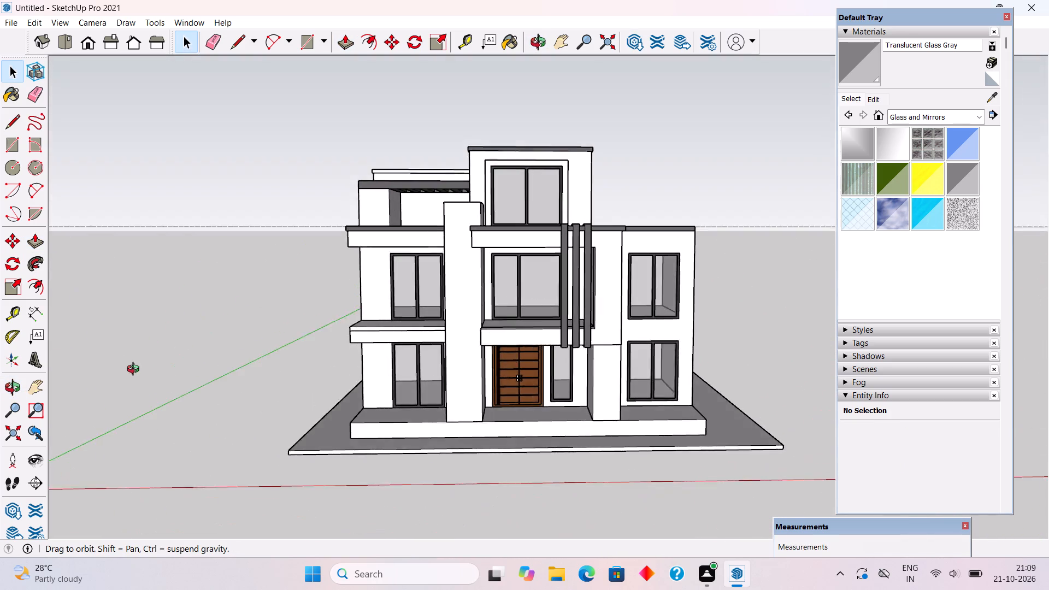
middle_drag(135, 370, 185, 270)
middle_drag(341, 236, 336, 220)
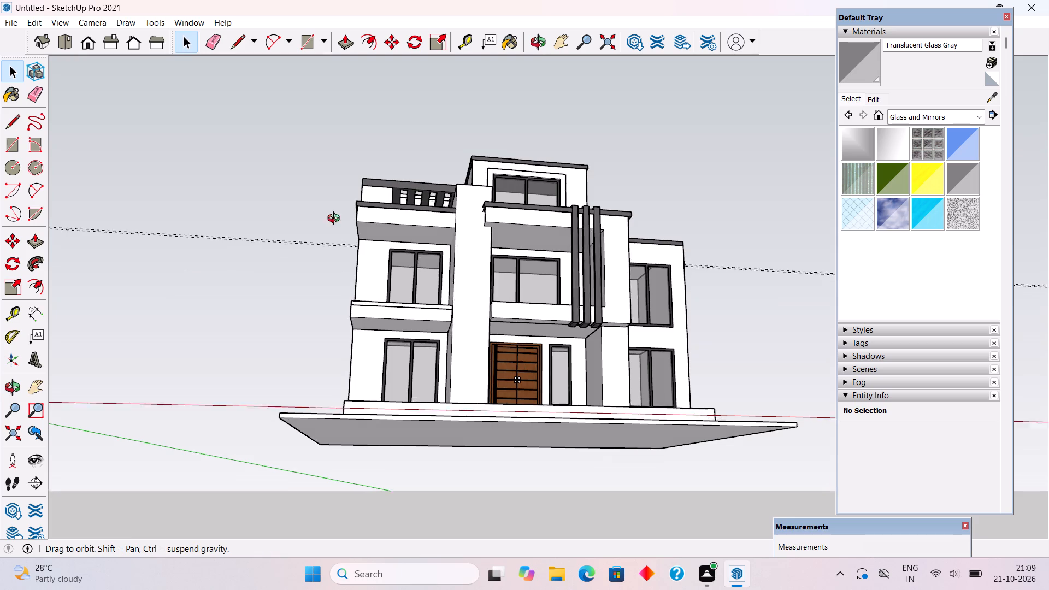
middle_drag(336, 220, 325, 358)
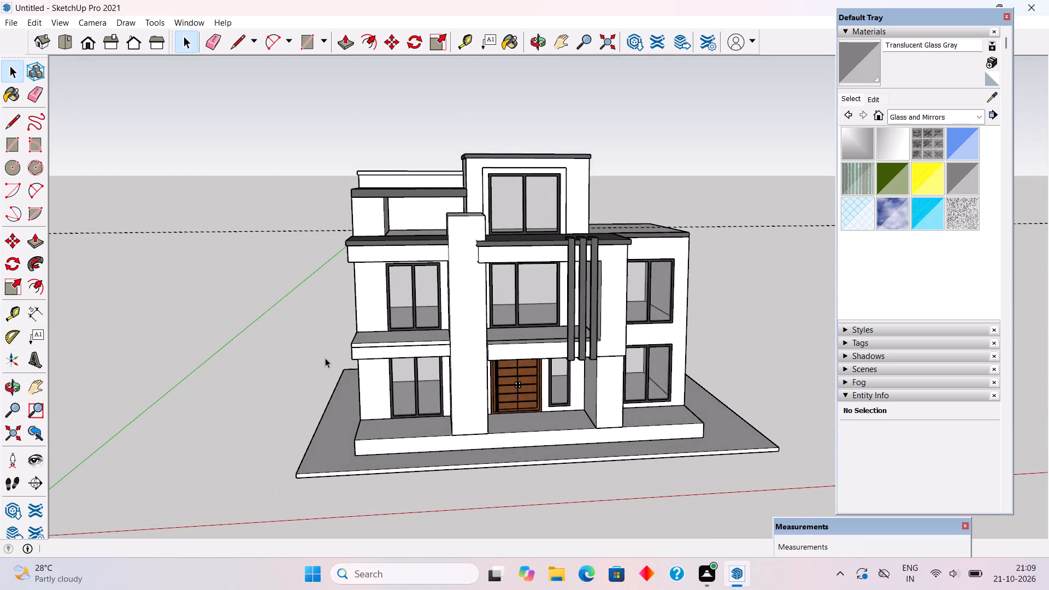
middle_drag(375, 365, 380, 329)
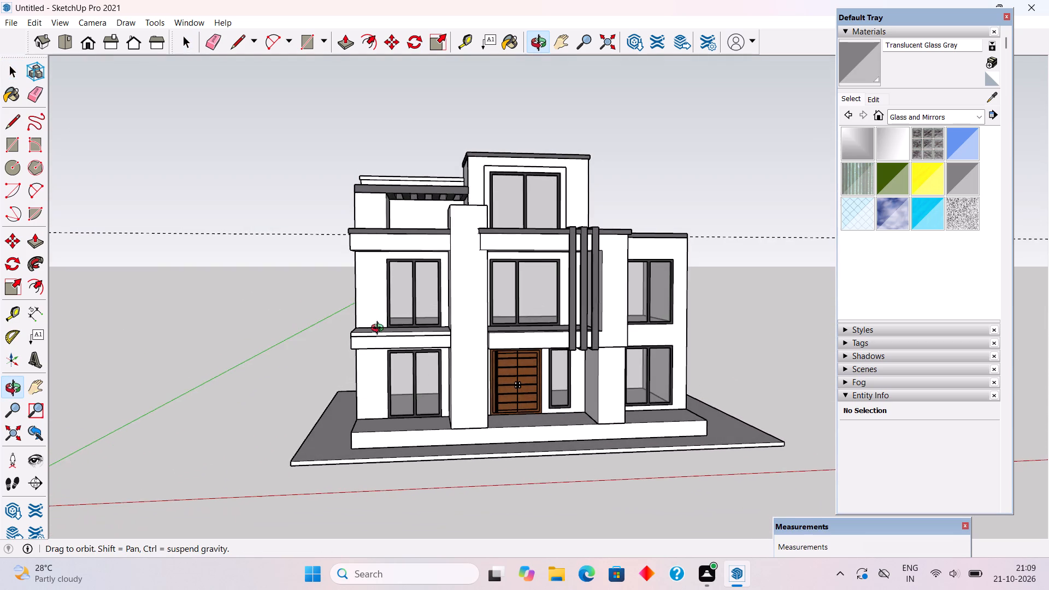
middle_drag(380, 329, 381, 331)
middle_drag(381, 320, 368, 216)
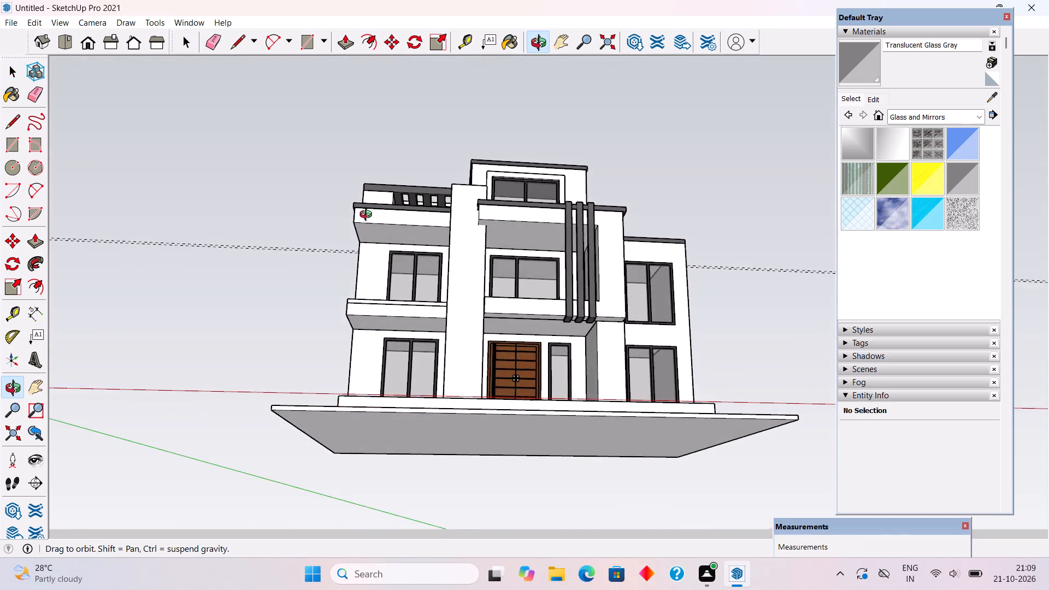
middle_drag(368, 216, 380, 371)
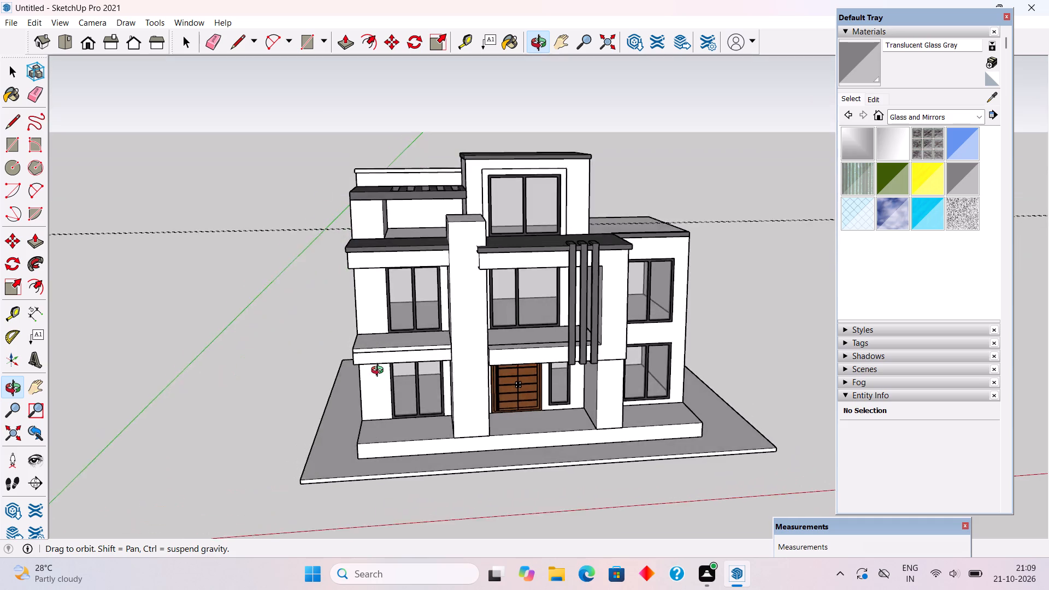
middle_drag(380, 371, 392, 416)
Move the terrace wall together with its coping about 8' 1" backward to the rear corner of the roof.
middle_drag(354, 241, 662, 350)
scroll(438, 331, up, 2)
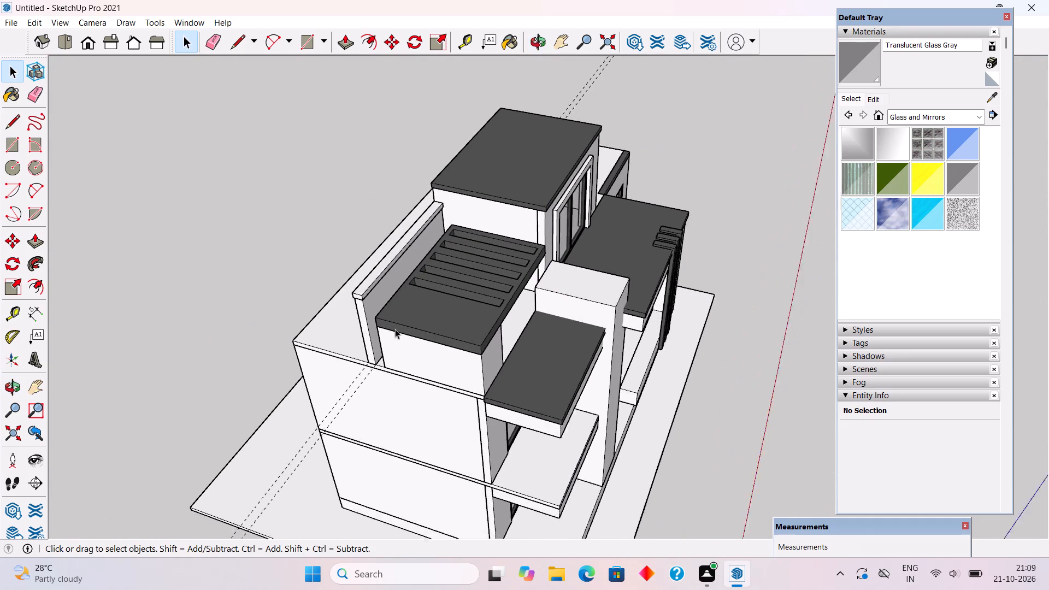
scroll(395, 329, up, 2)
click(358, 326)
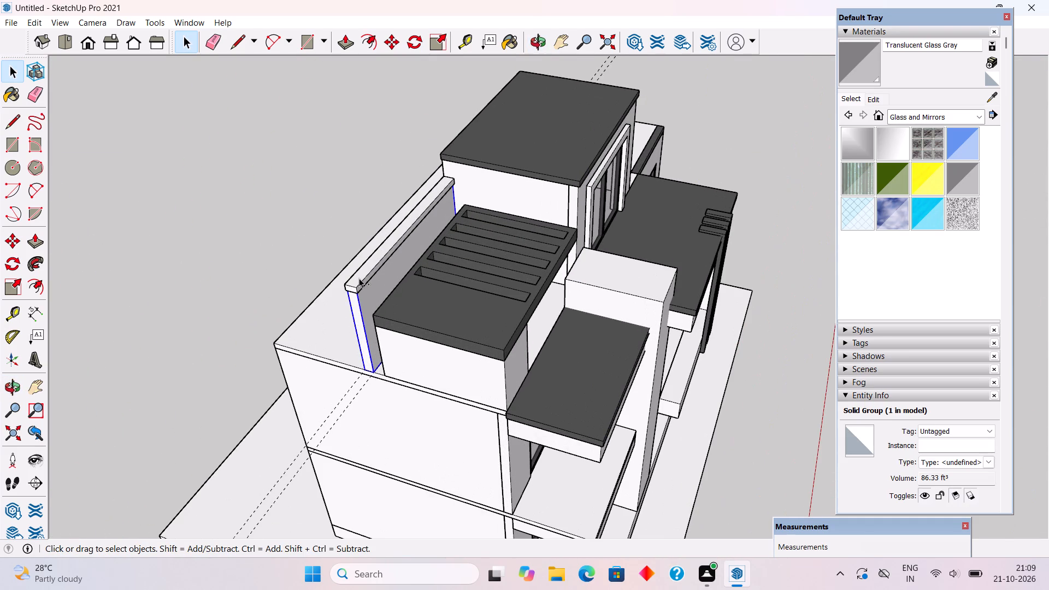
ctrl+click(359, 278)
ctrl+scroll(358, 360, up, 6)
key(m)
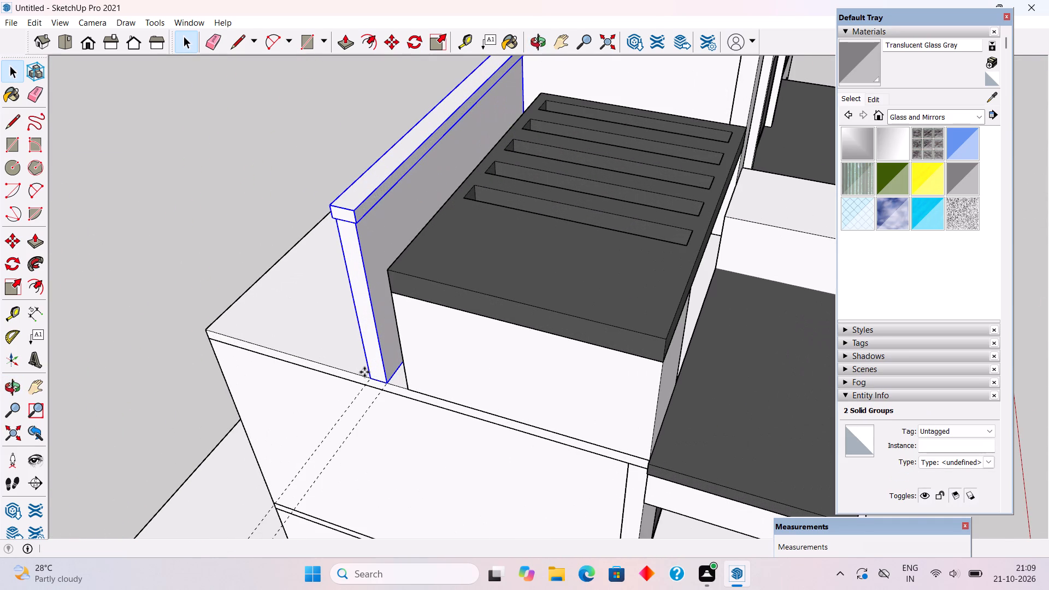
click(368, 382)
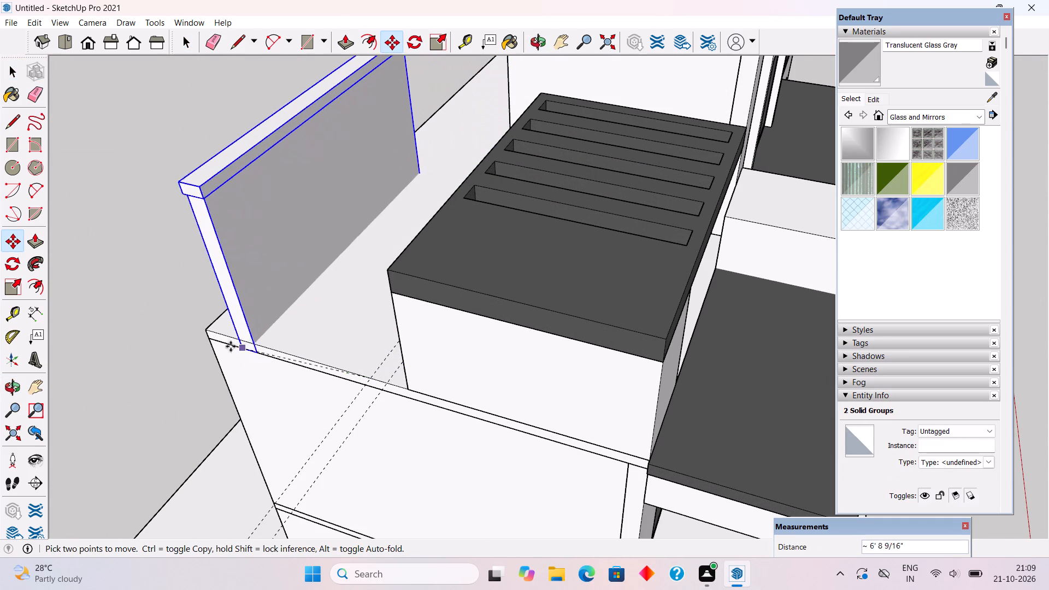
click(211, 337)
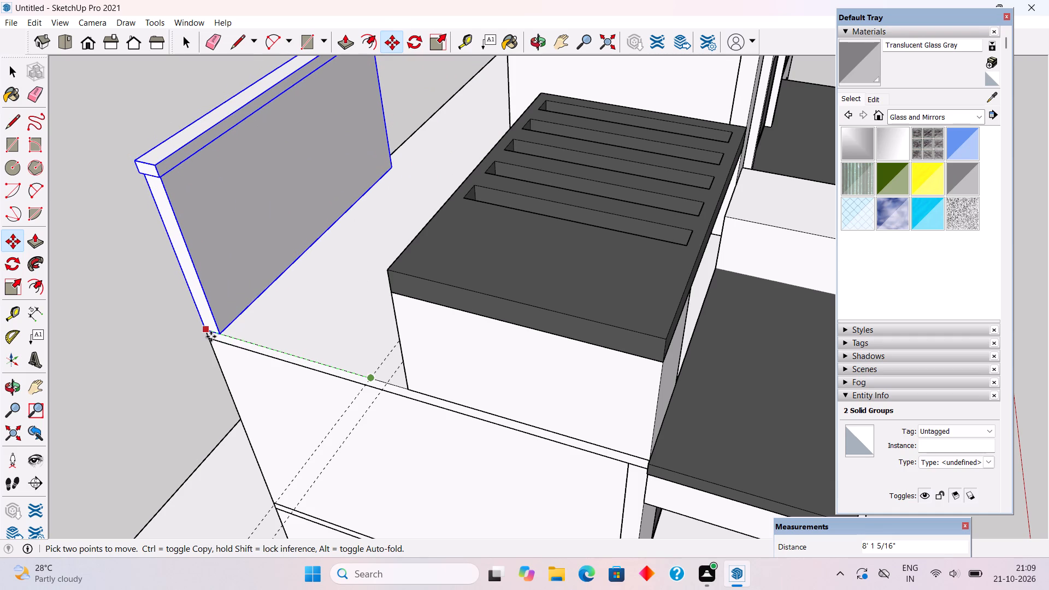
key(space)
Examine the relocated terrace wall from the front and side of the house.
scroll(188, 193, down, 4)
middle_drag(353, 306, 217, 233)
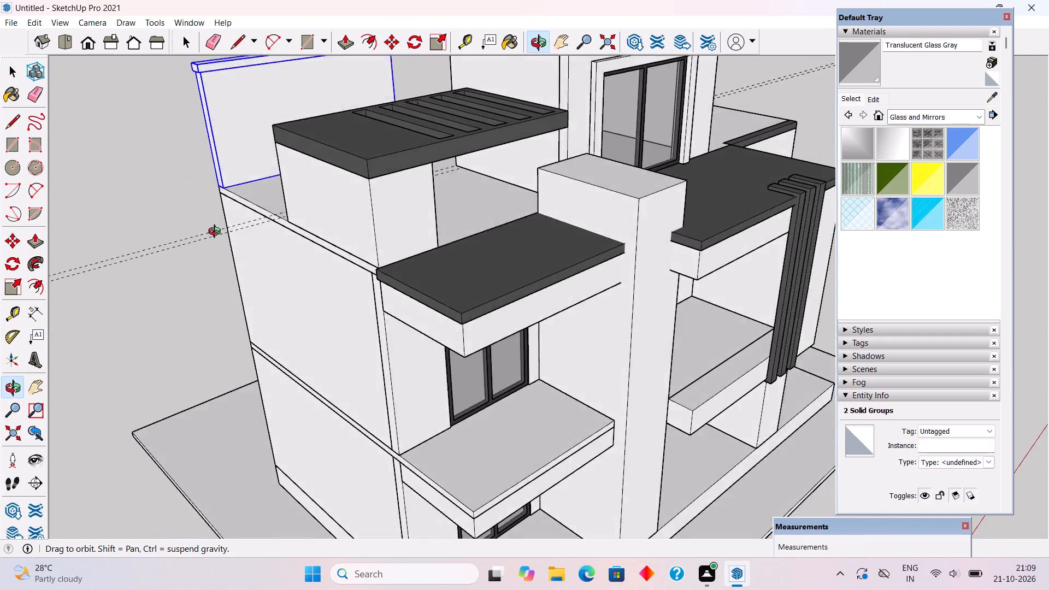
middle_drag(217, 233, 136, 160)
scroll(137, 157, down, 4)
middle_drag(308, 332, 338, 343)
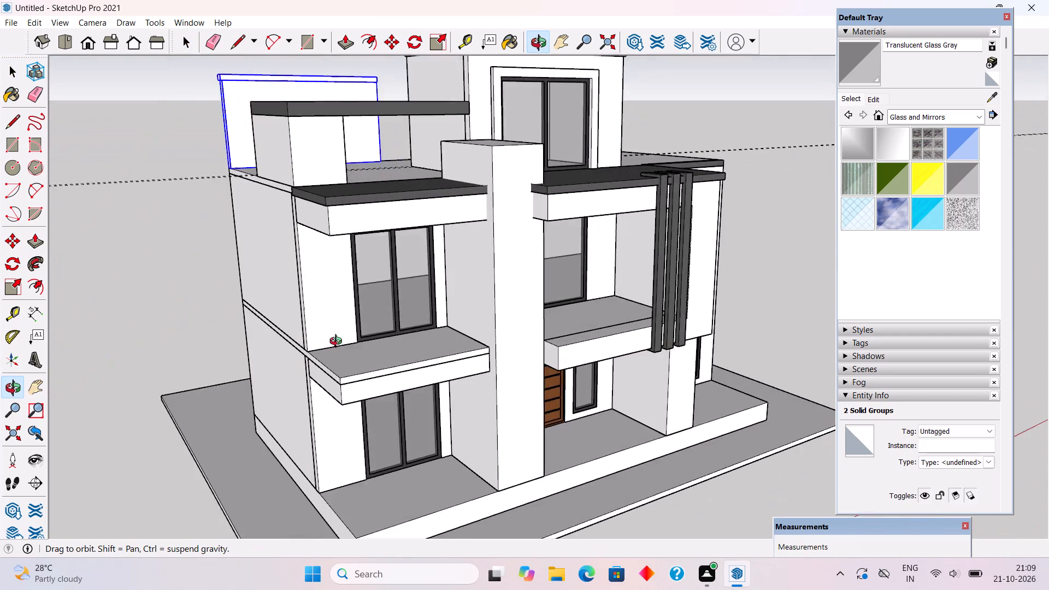
middle_drag(338, 343, 359, 356)
scroll(355, 363, down, 2)
Move the terrace wall's coping 3' straight up.
middle_drag(224, 245, 417, 294)
middle_drag(359, 297, 462, 297)
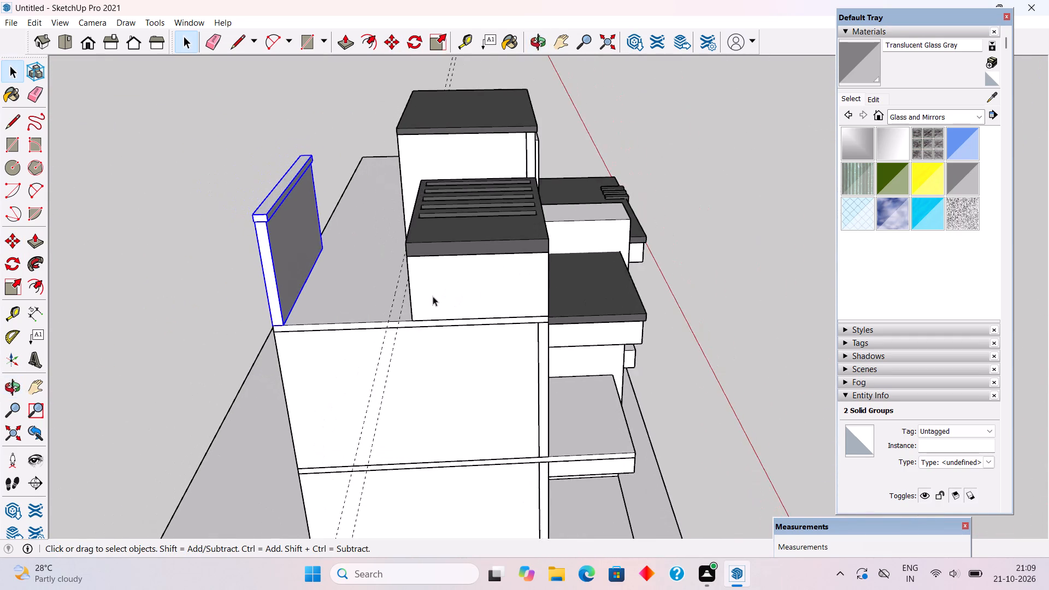
scroll(272, 223, up, 4)
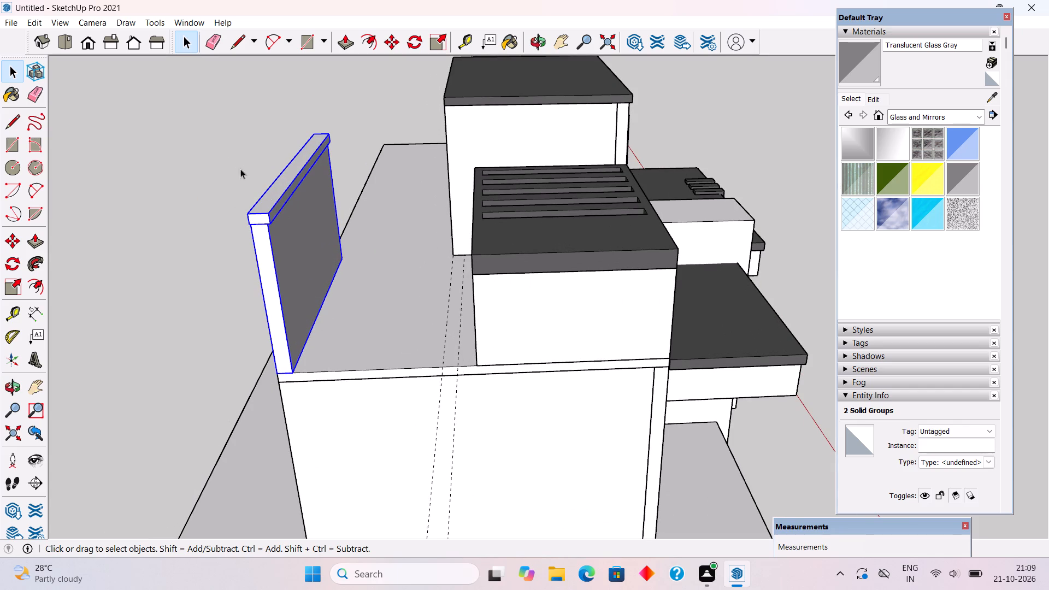
click(226, 140)
click(269, 213)
scroll(229, 232, up, 4)
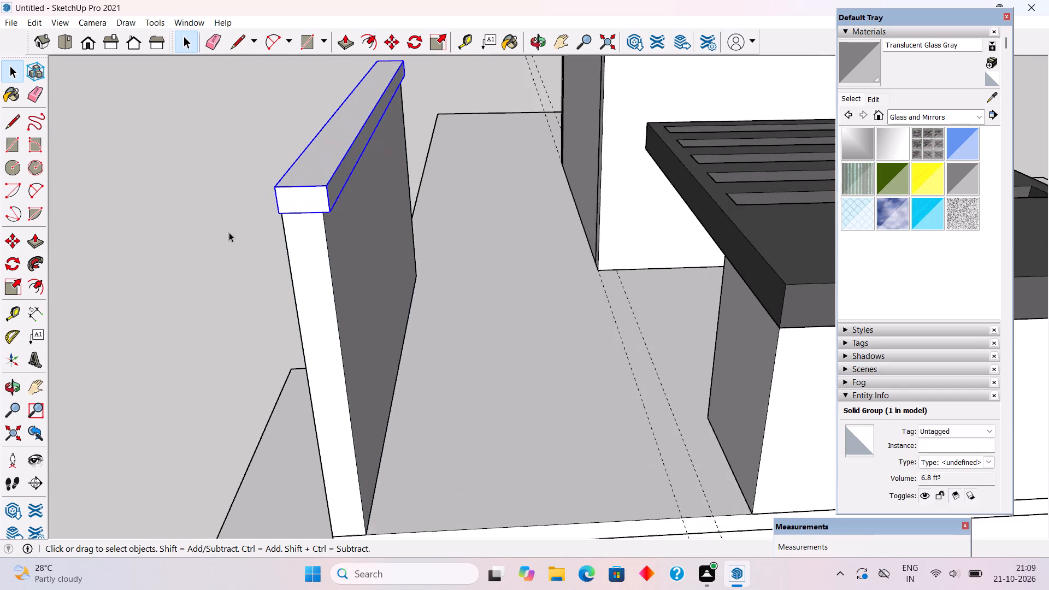
scroll(229, 232, up, 4)
middle_click(275, 215)
scroll(275, 215, down, 8)
middle_drag(314, 205, 345, 201)
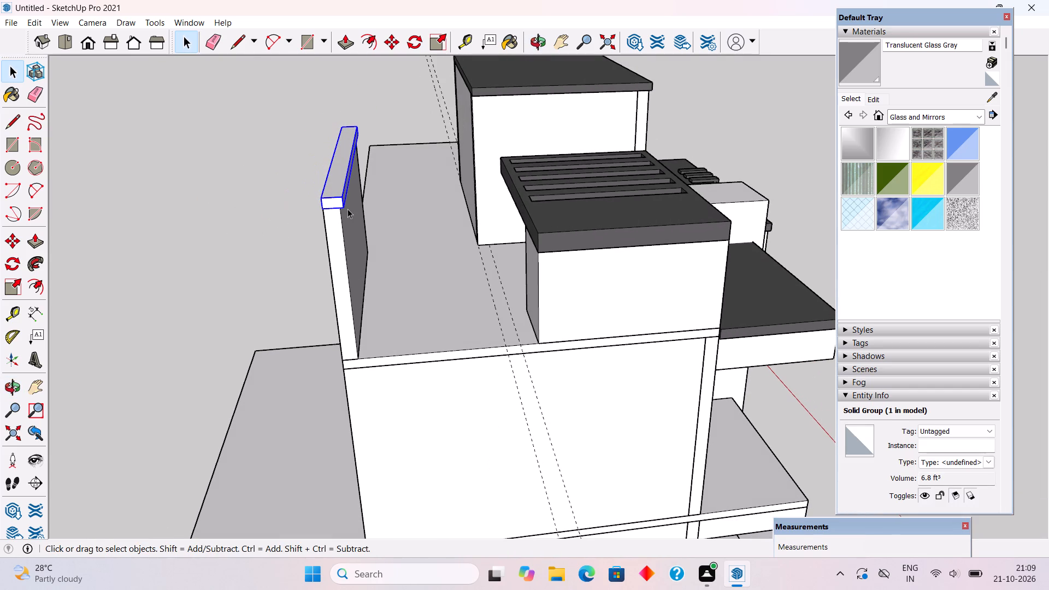
key(m)
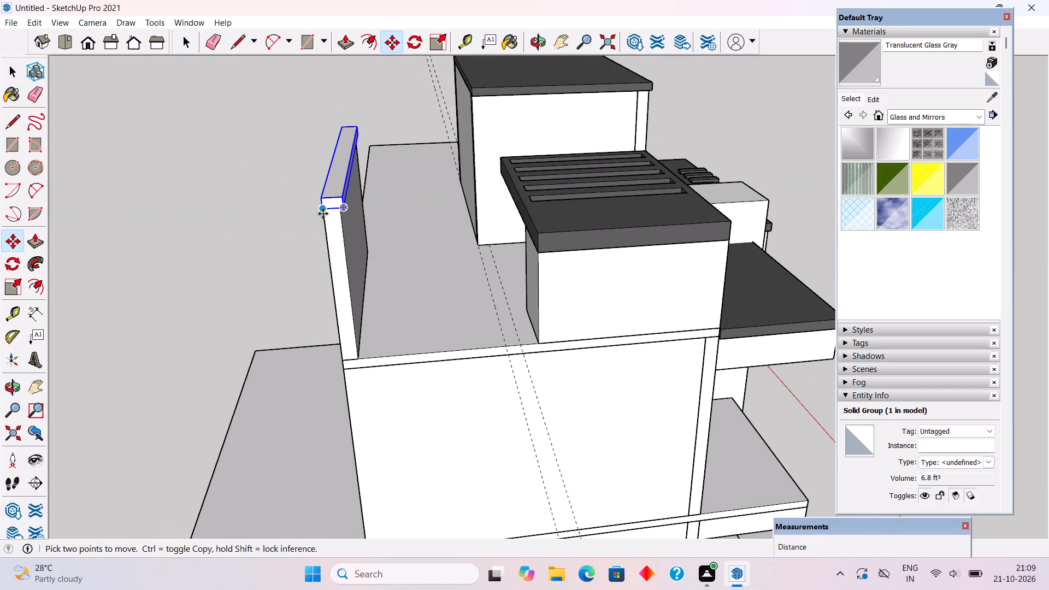
click(323, 214)
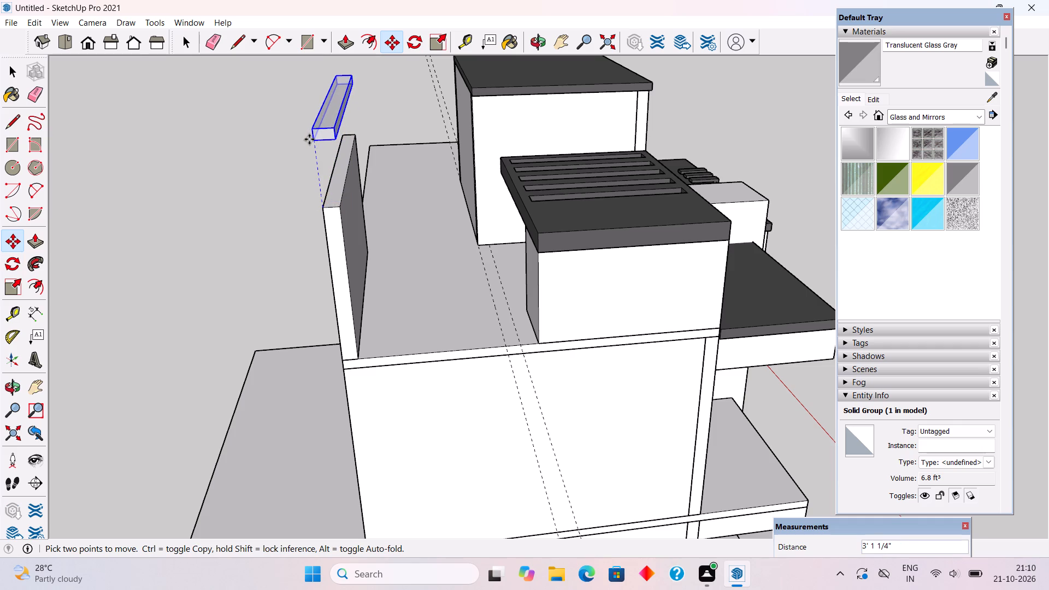
text(3')
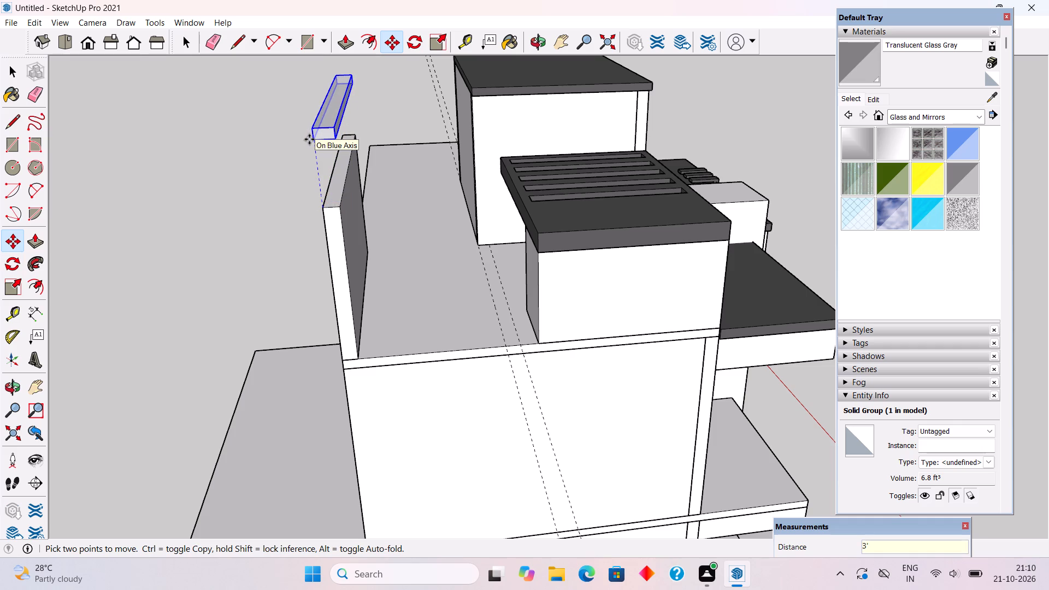
key(Return)
key(space)
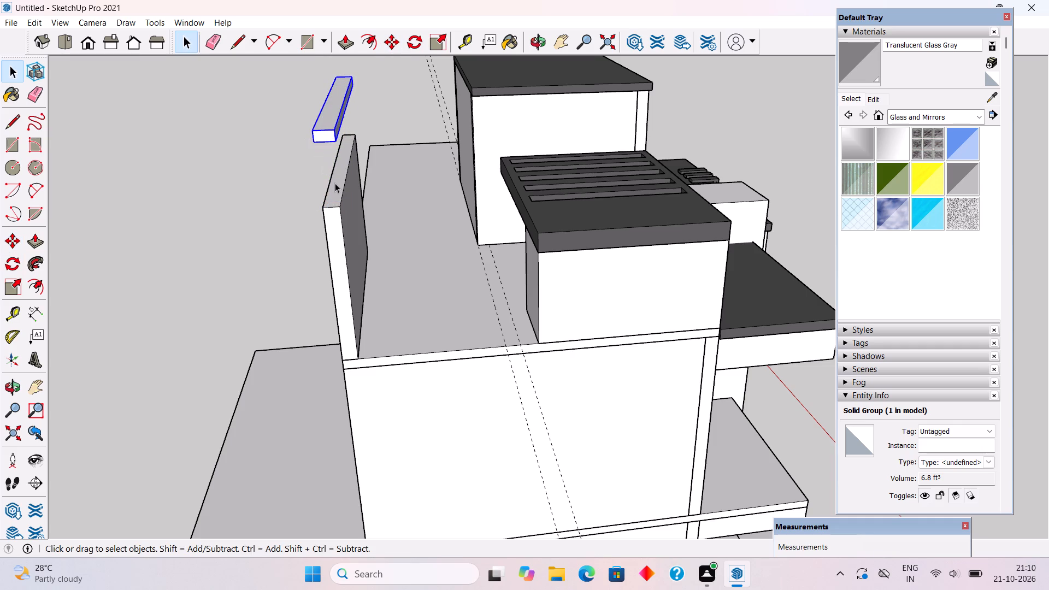
Raise the terrace wall's top face 3' to meet the underside of its coping.
triple_click(335, 183)
key(p)
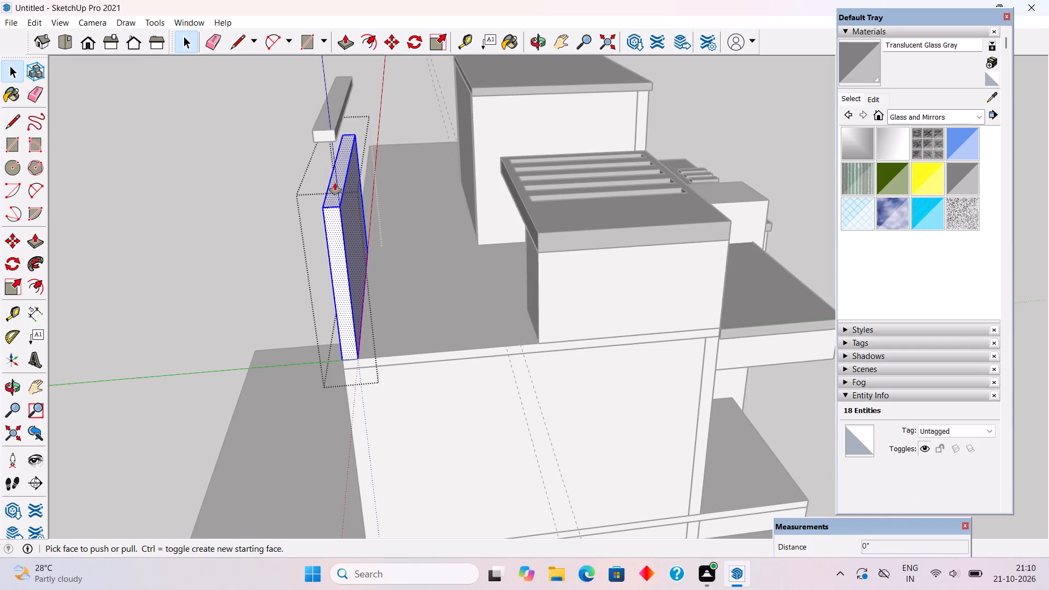
click(335, 183)
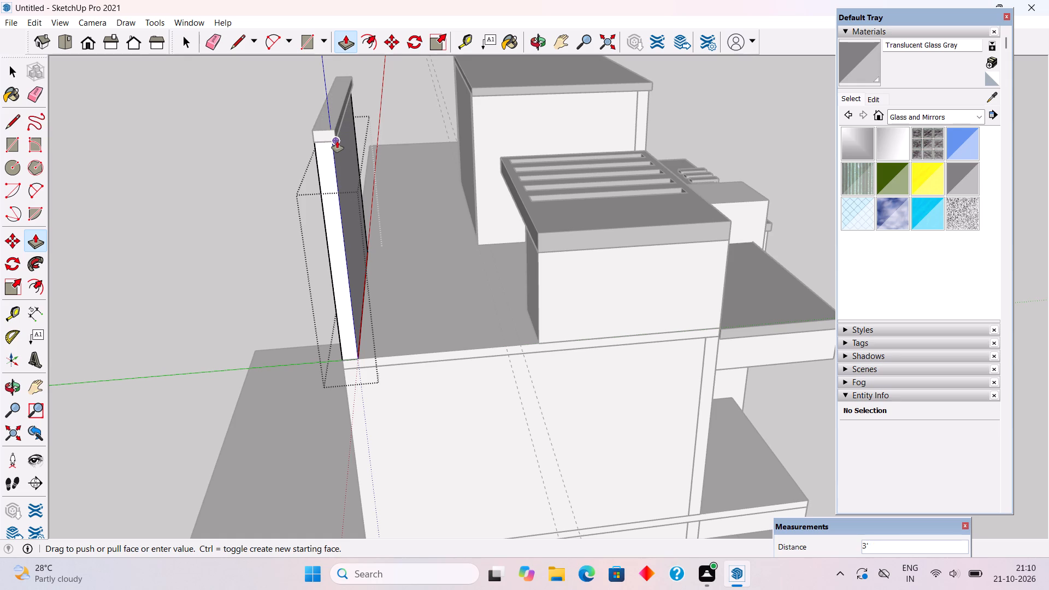
click(337, 141)
key(space)
click(157, 78)
Examine the heightened terrace wall against the rest of the house from front, low, high and side angles.
scroll(284, 228, down, 4)
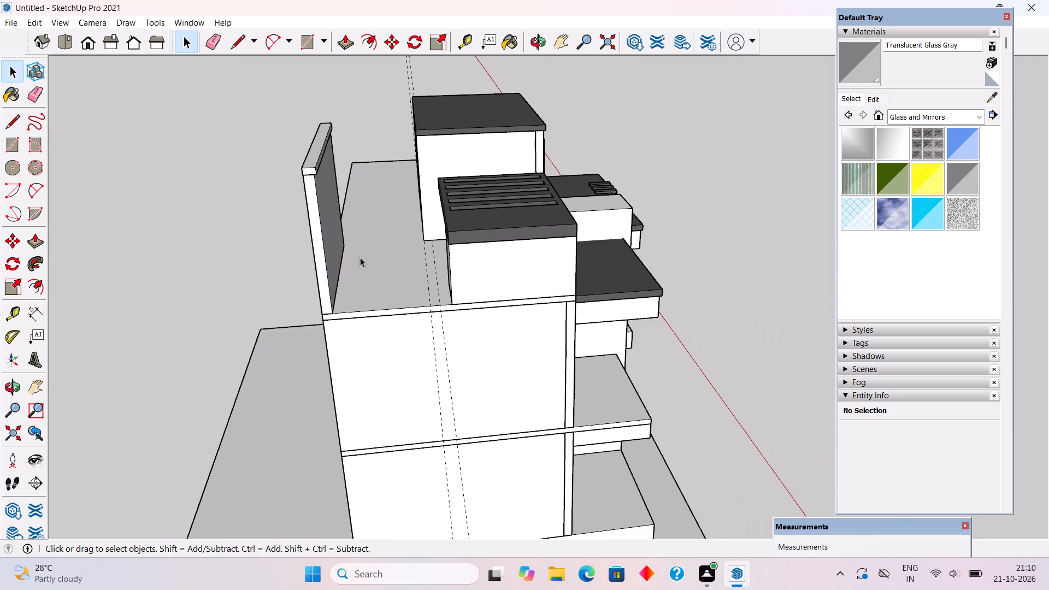
middle_drag(352, 257, 0, 133)
middle_drag(302, 271, 132, 306)
scroll(226, 276, down, 1)
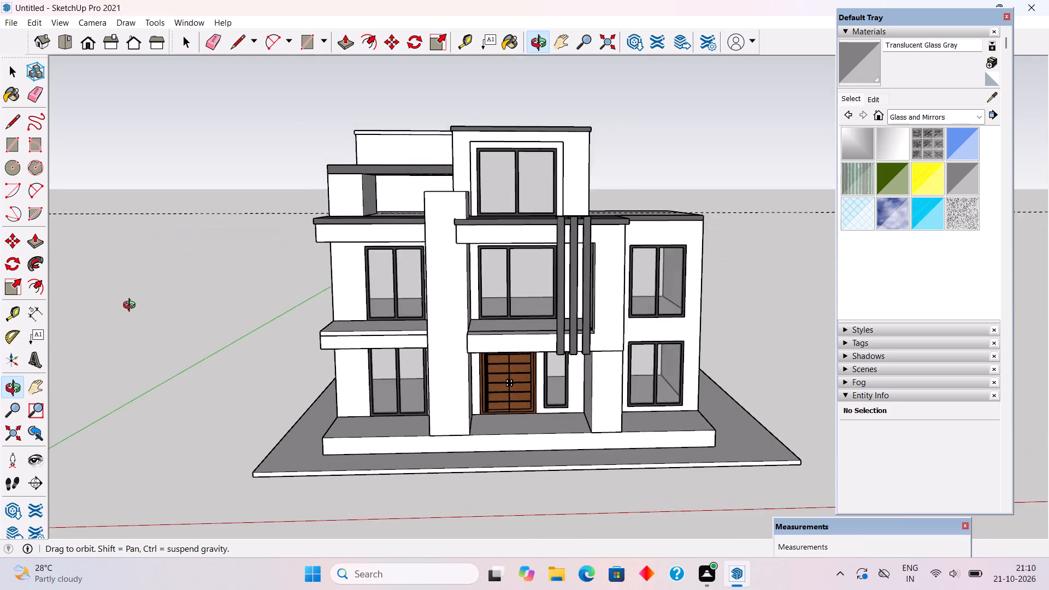
middle_drag(132, 306, 143, 288)
scroll(260, 222, up, 2)
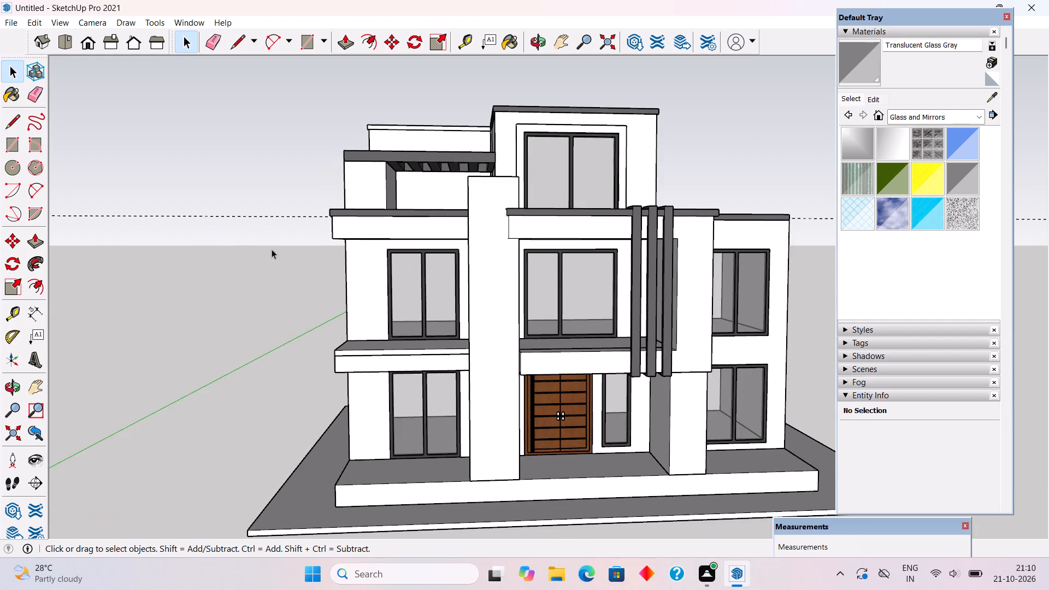
middle_drag(311, 319, 314, 299)
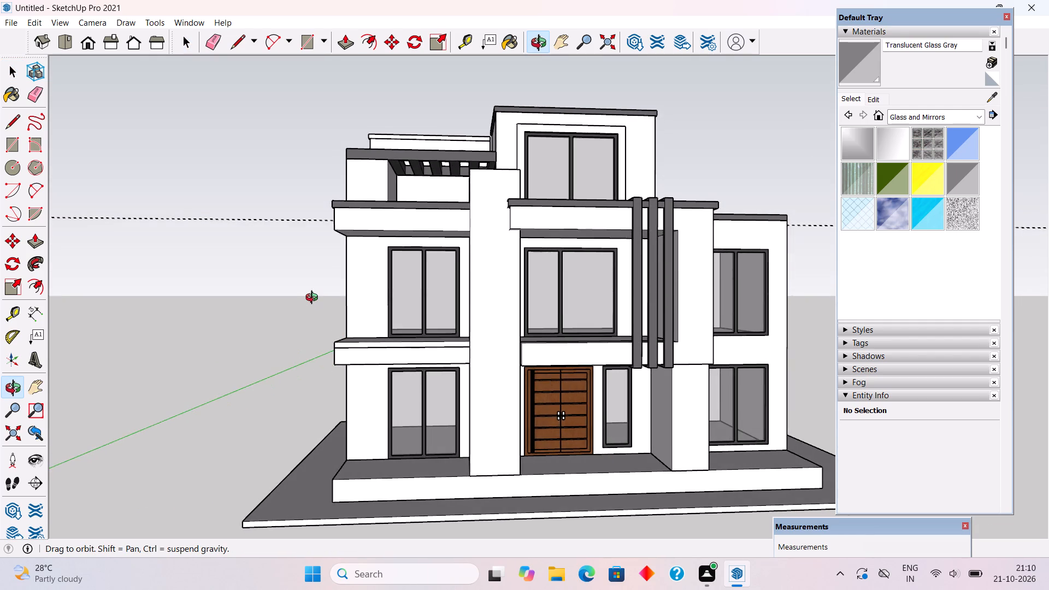
middle_drag(314, 299, 317, 339)
scroll(315, 217, down, 3)
middle_drag(329, 128, 354, 219)
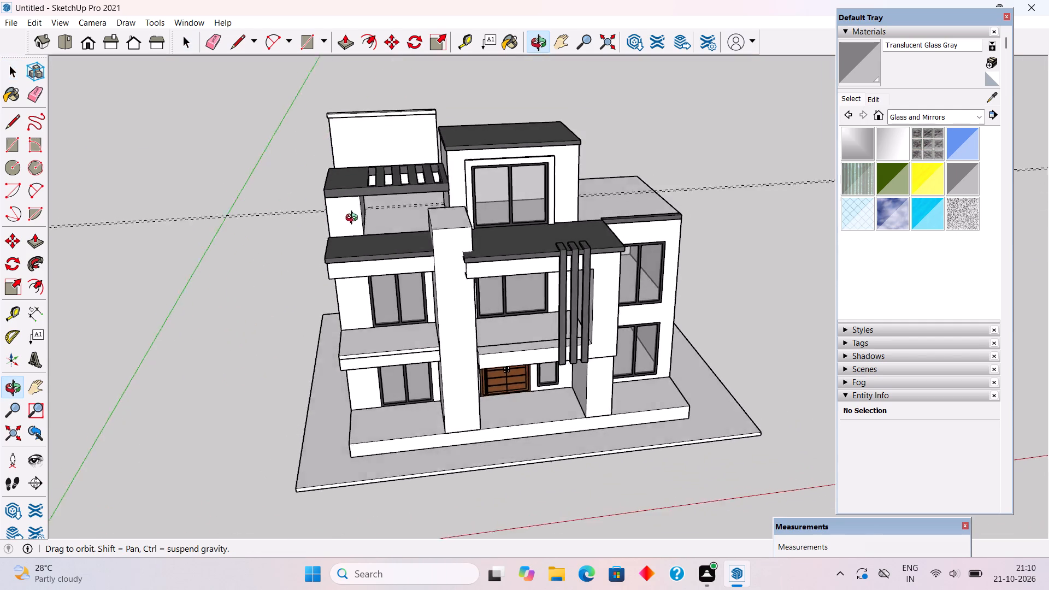
middle_drag(354, 219, 469, 210)
middle_drag(312, 142, 386, 214)
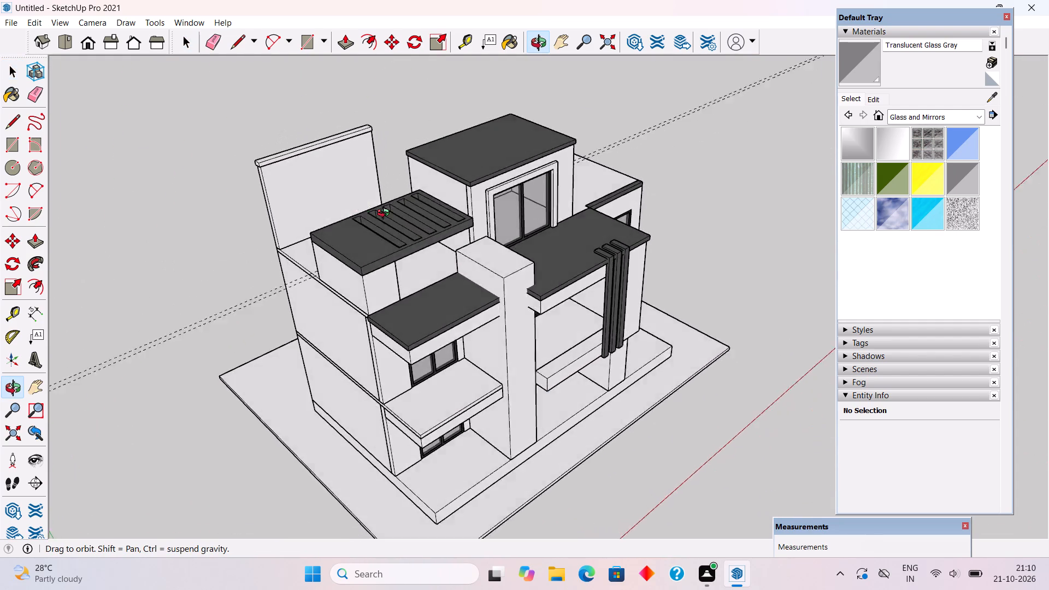
middle_drag(386, 214, 225, 138)
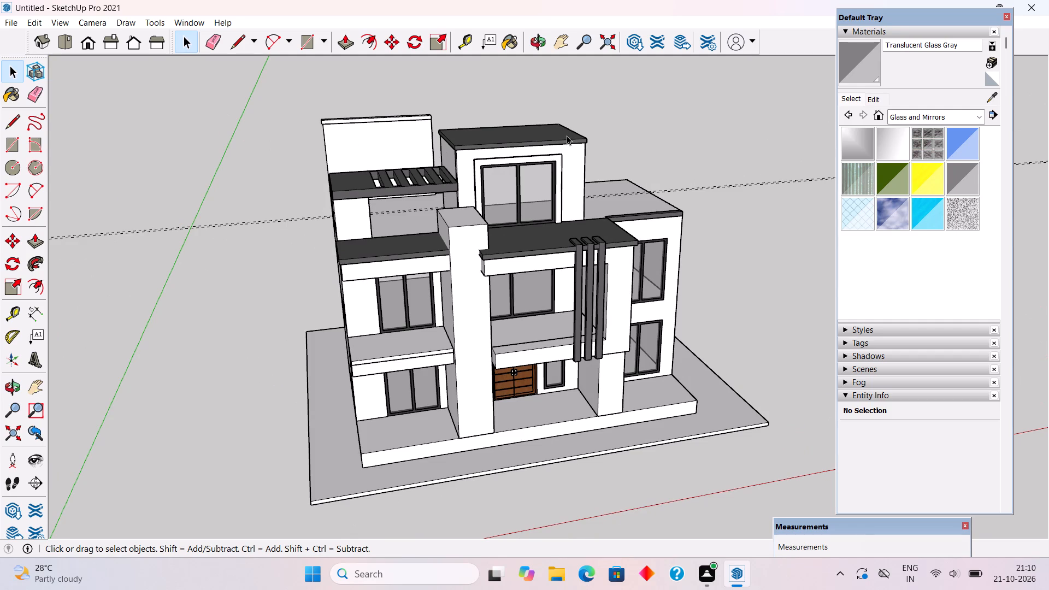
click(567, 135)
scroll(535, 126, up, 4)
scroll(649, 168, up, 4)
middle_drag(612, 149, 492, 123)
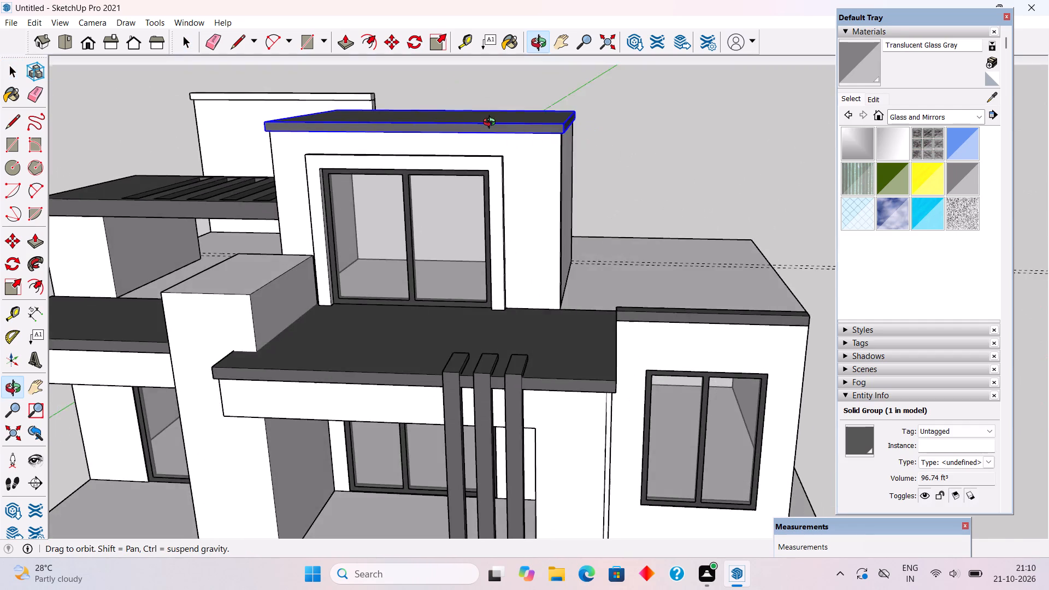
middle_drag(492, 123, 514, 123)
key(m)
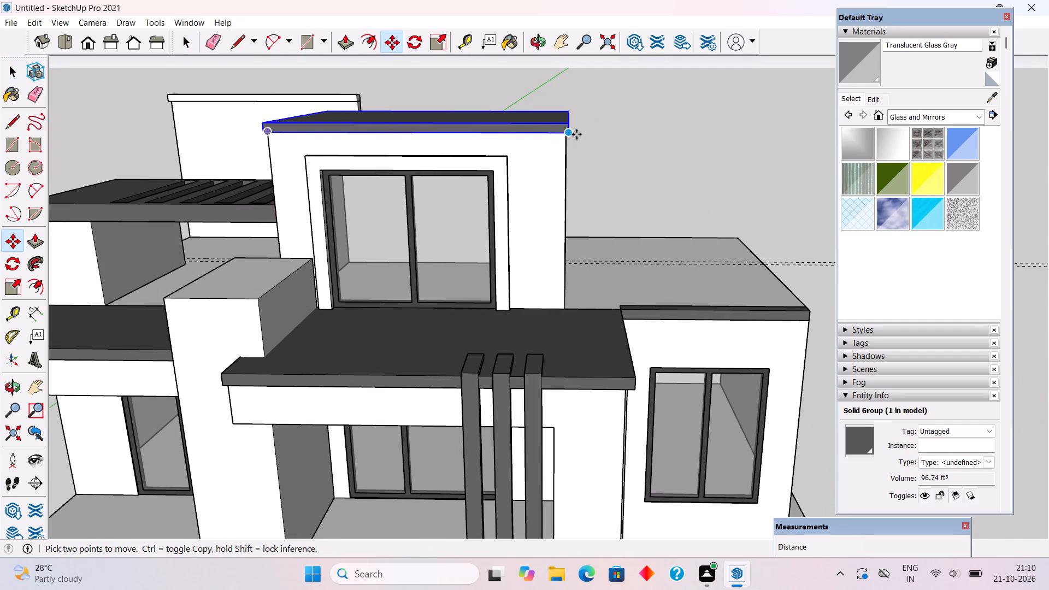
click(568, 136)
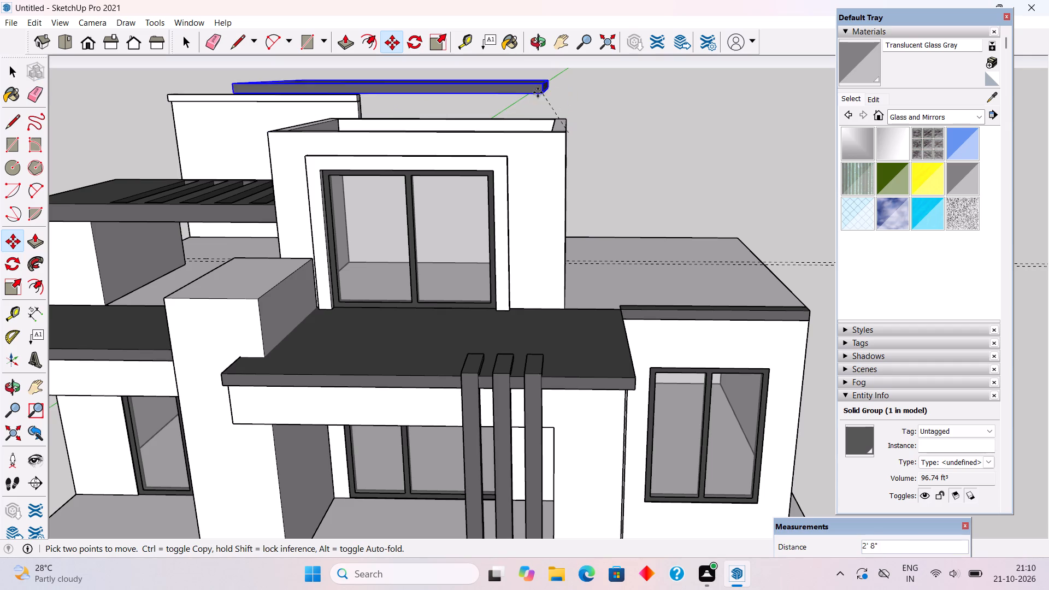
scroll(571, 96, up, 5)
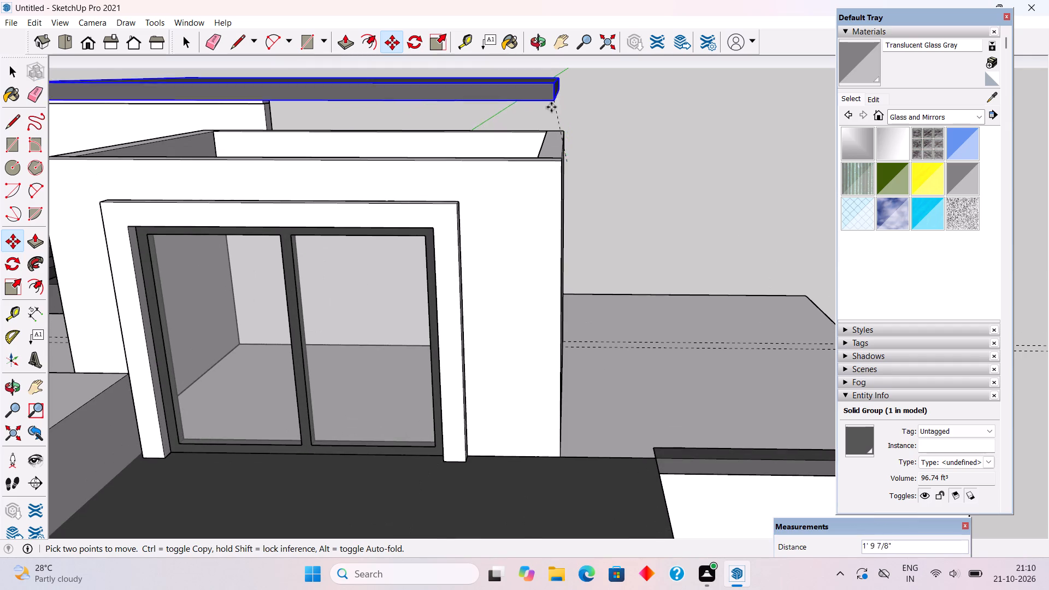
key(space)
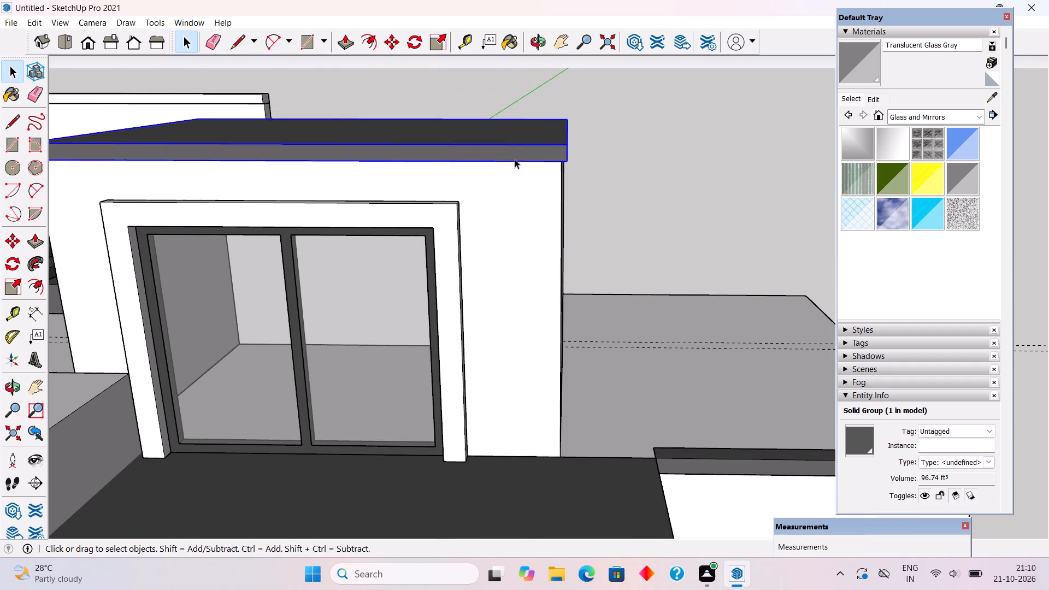
Move the rooftop room's dark roof slab 1' straight up.
middle_drag(502, 162, 272, 169)
scroll(488, 196, up, 4)
middle_drag(359, 104, 420, 94)
scroll(432, 112, up, 1)
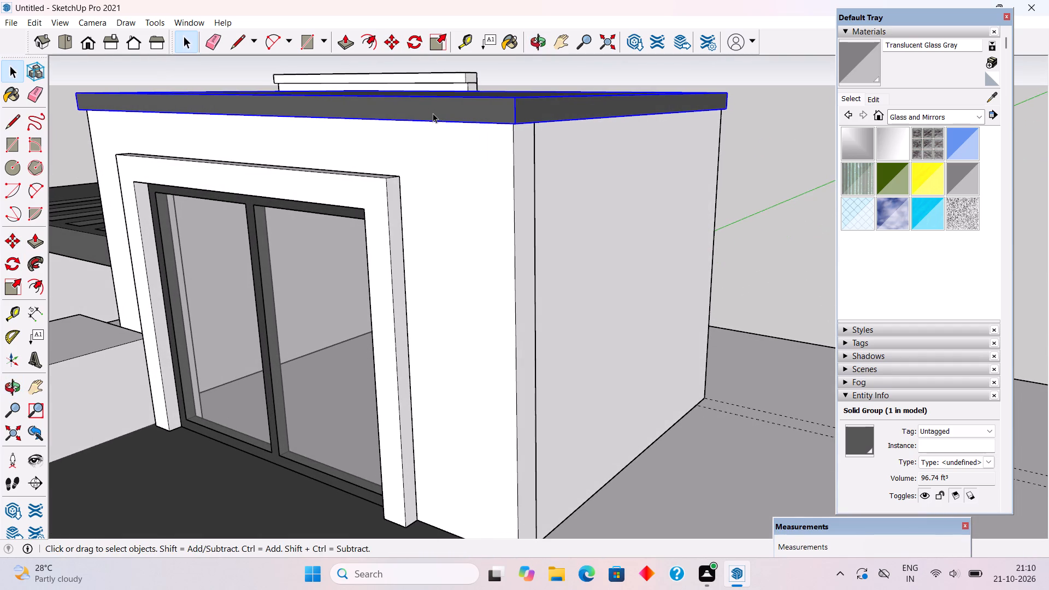
key(m)
click(508, 122)
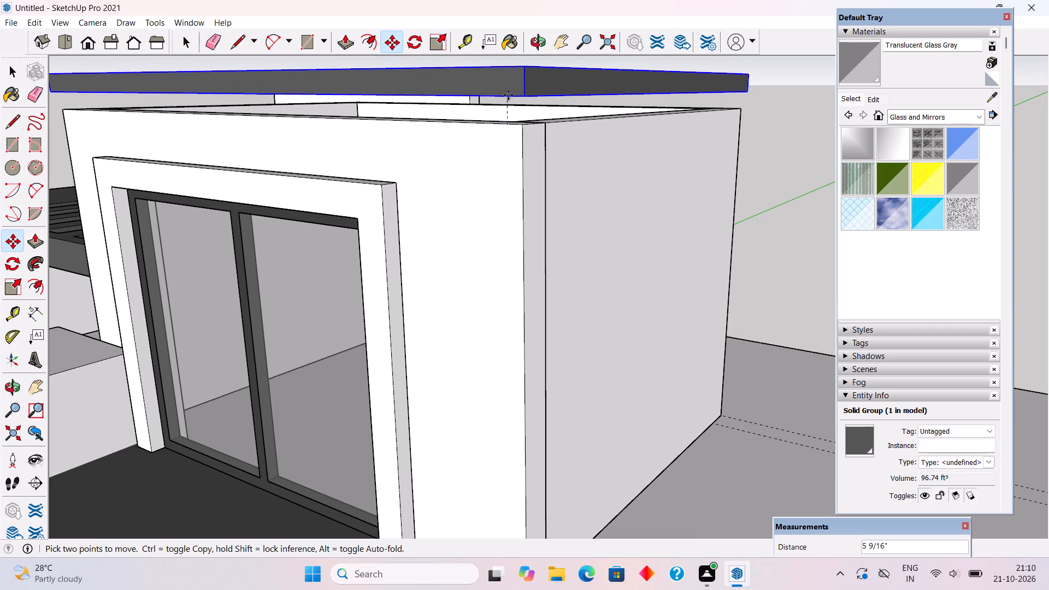
text(1')
key(Return)
key(space)
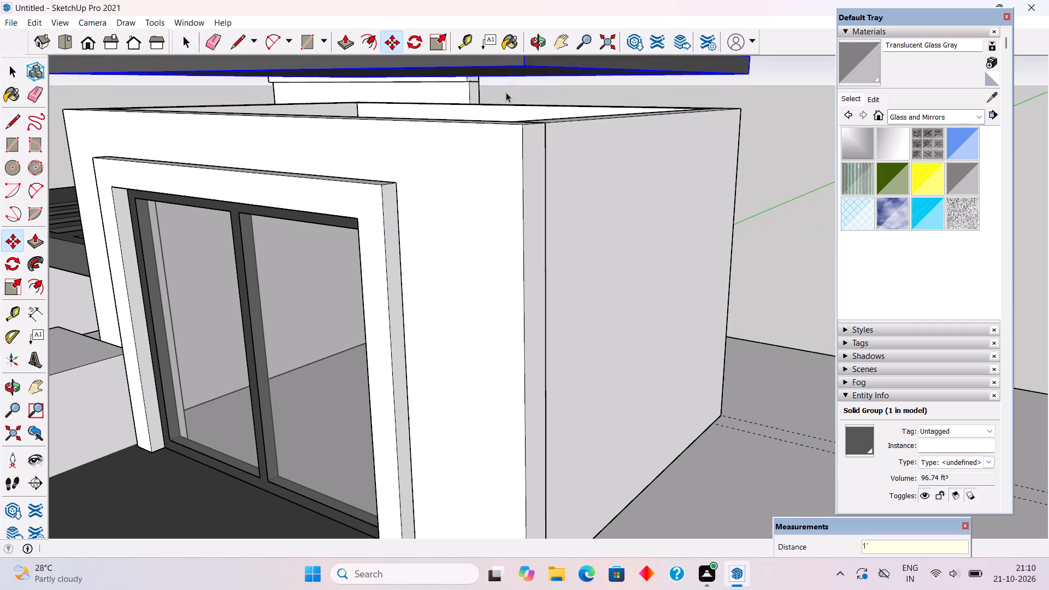
Raise the top face of the rooftop room's front wall 1' to meet the underside of its roof slab.
middle_drag(522, 221, 526, 320)
triple_click(499, 244)
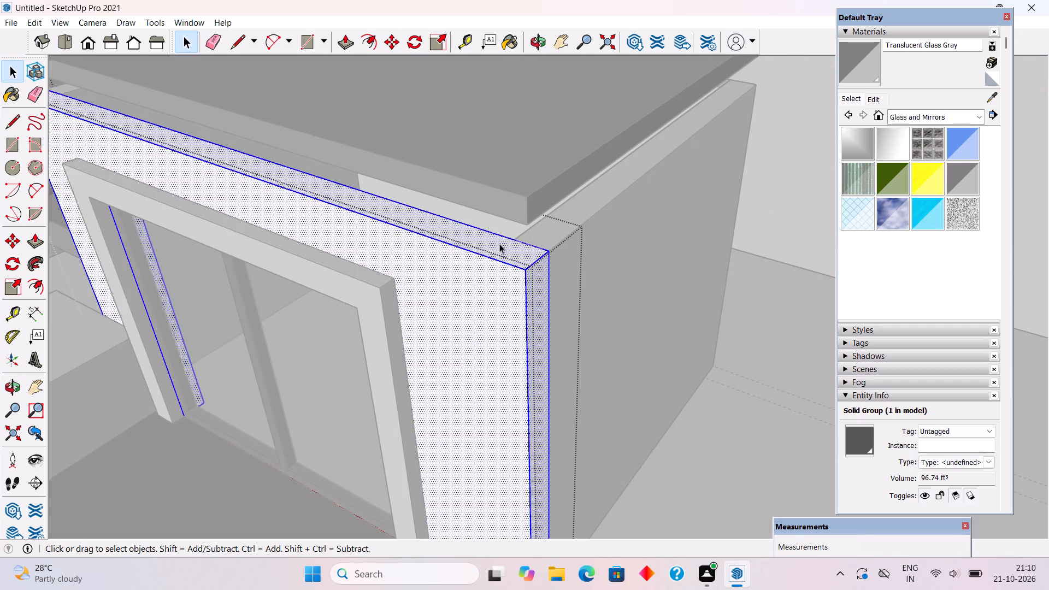
key(p)
click(500, 241)
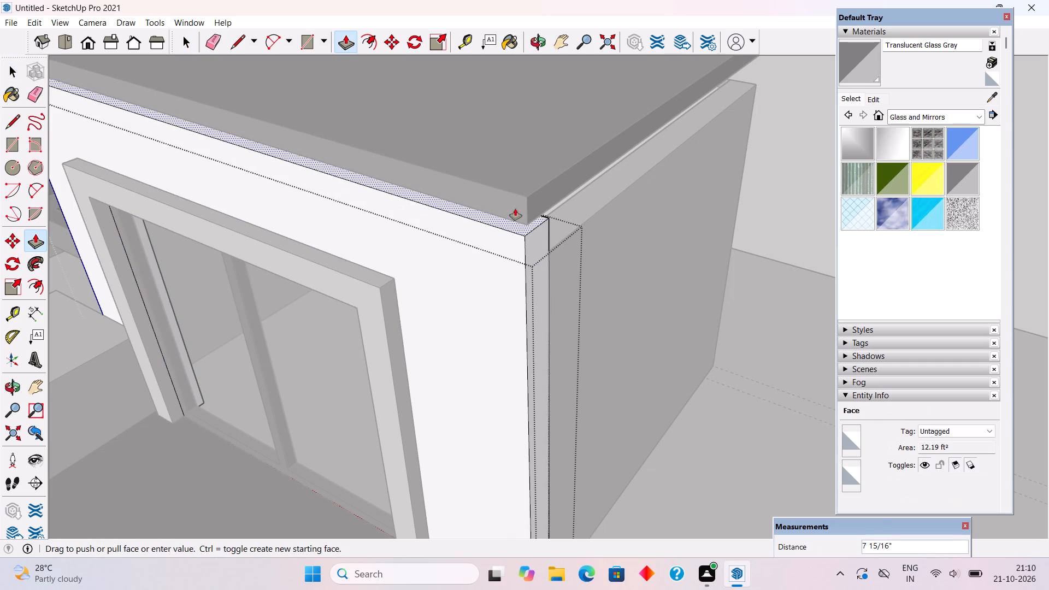
click(524, 221)
key(space)
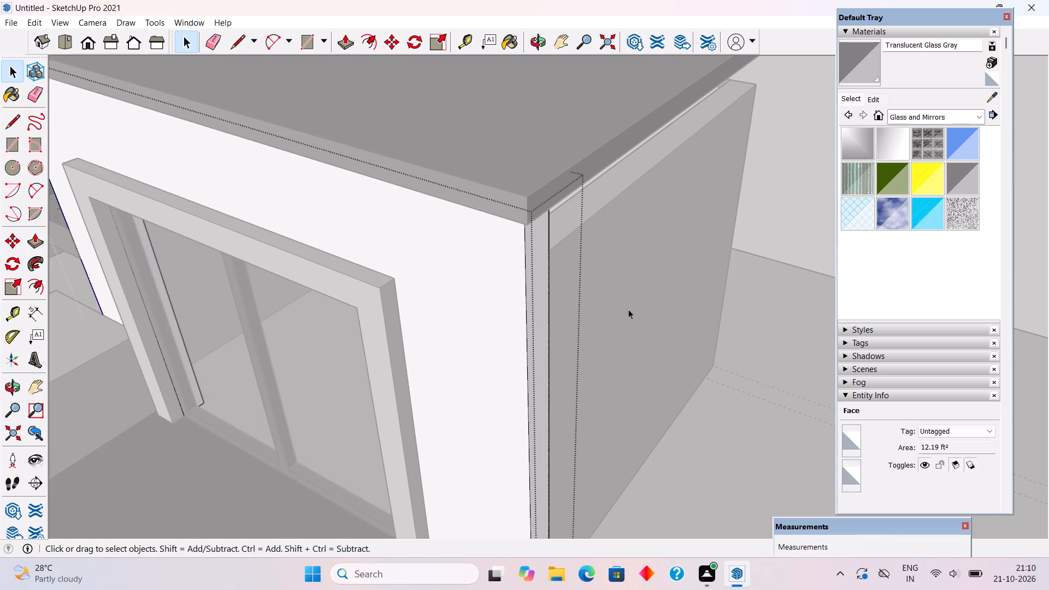
click(628, 309)
Raise the top face of the rooftop room's side wall facing away from the pergola 1' to the slab's underside.
middle_drag(509, 290, 277, 239)
triple_click(397, 155)
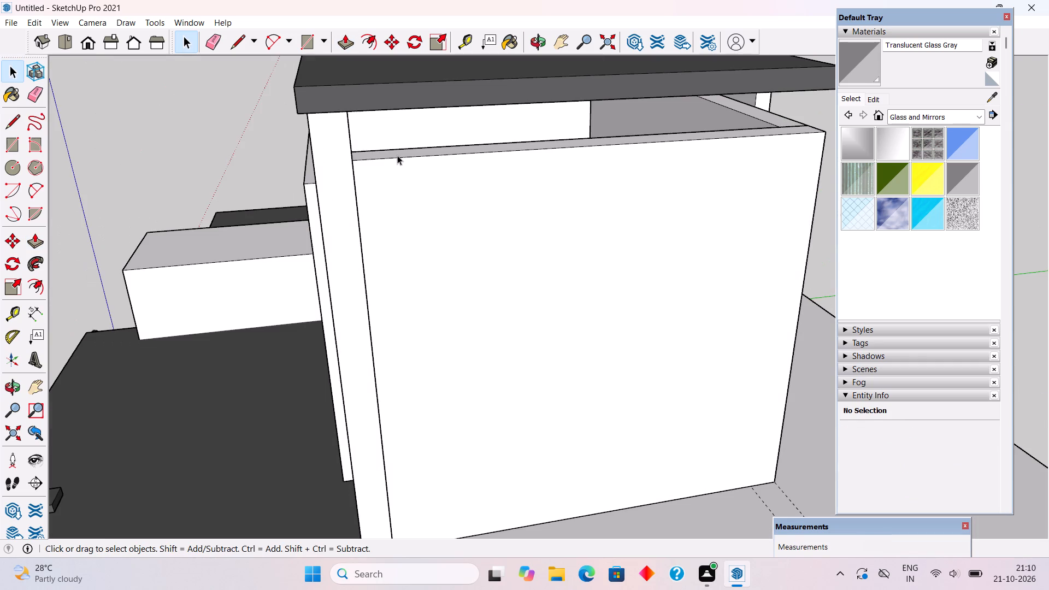
key(p)
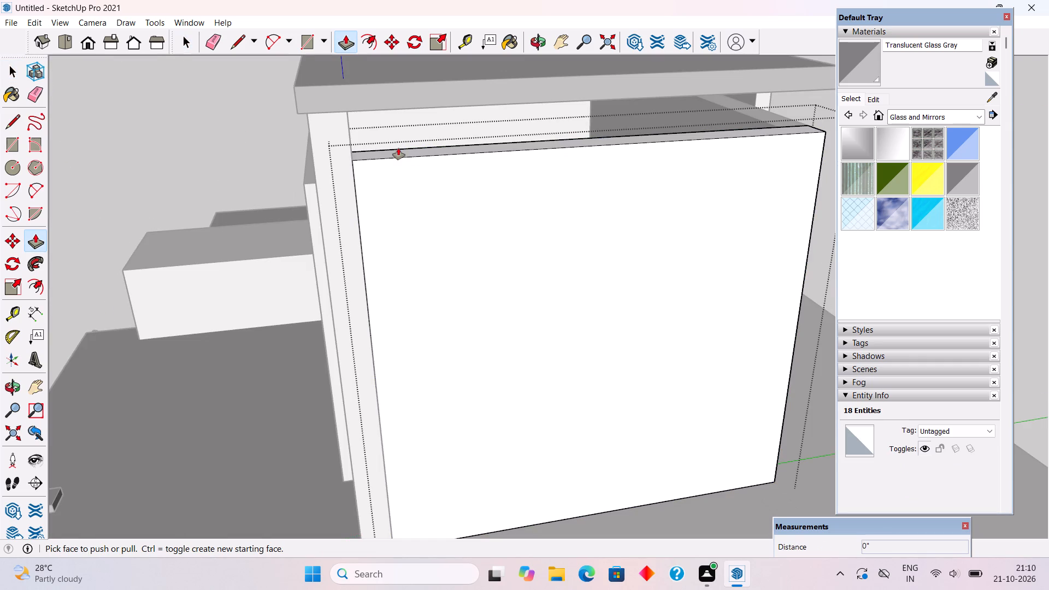
click(398, 148)
click(398, 150)
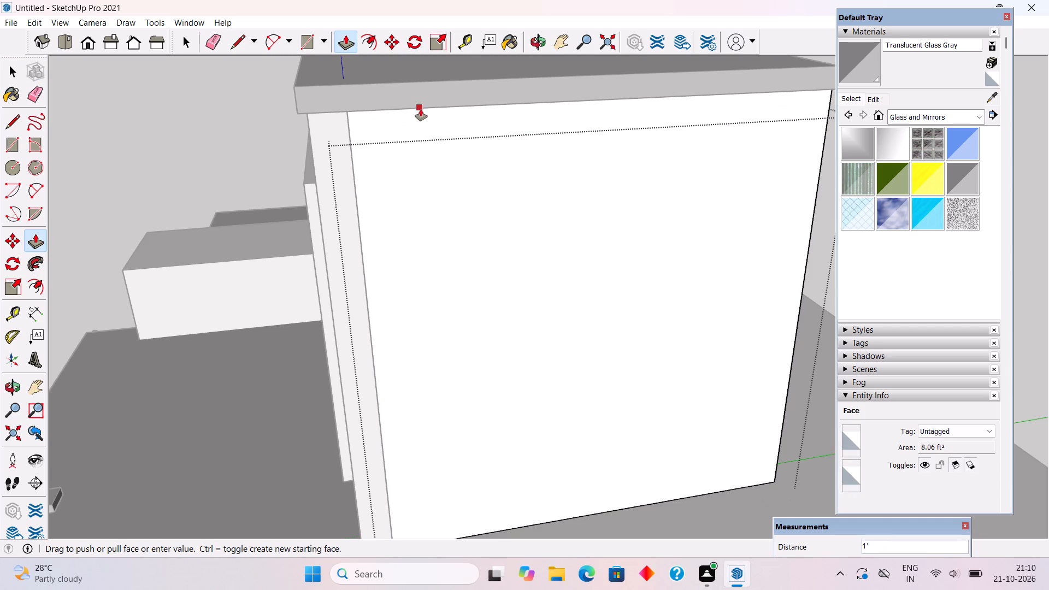
click(421, 109)
scroll(478, 336, down, 8)
key(space)
Raise the top face of the rooftop room's rear wall 1' to meet the slab's underside.
middle_drag(476, 350, 135, 294)
middle_drag(484, 255, 400, 263)
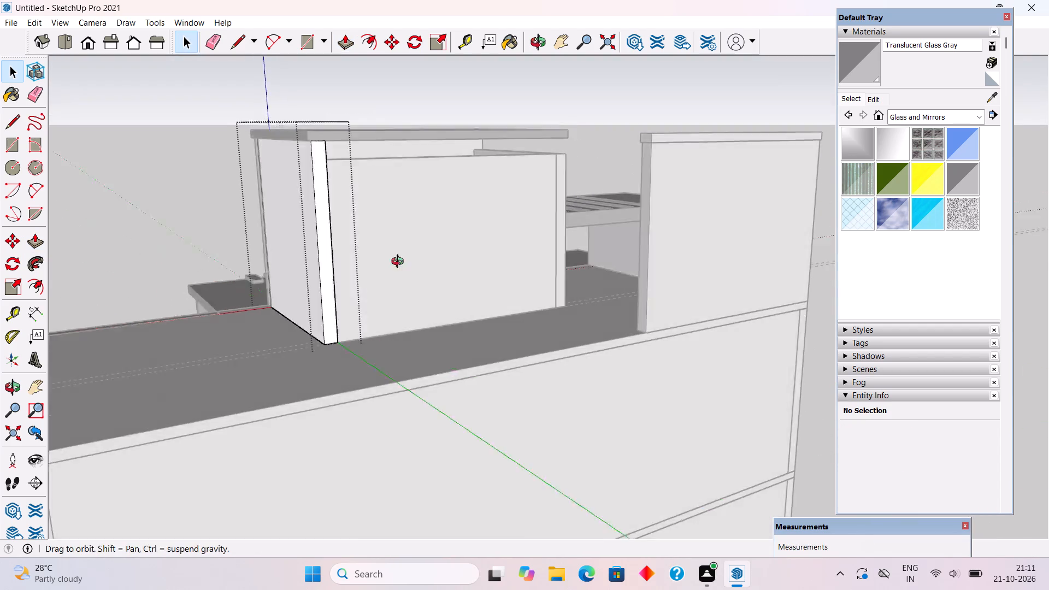
middle_drag(400, 263, 357, 272)
triple_click(358, 268)
middle_drag(355, 195, 352, 309)
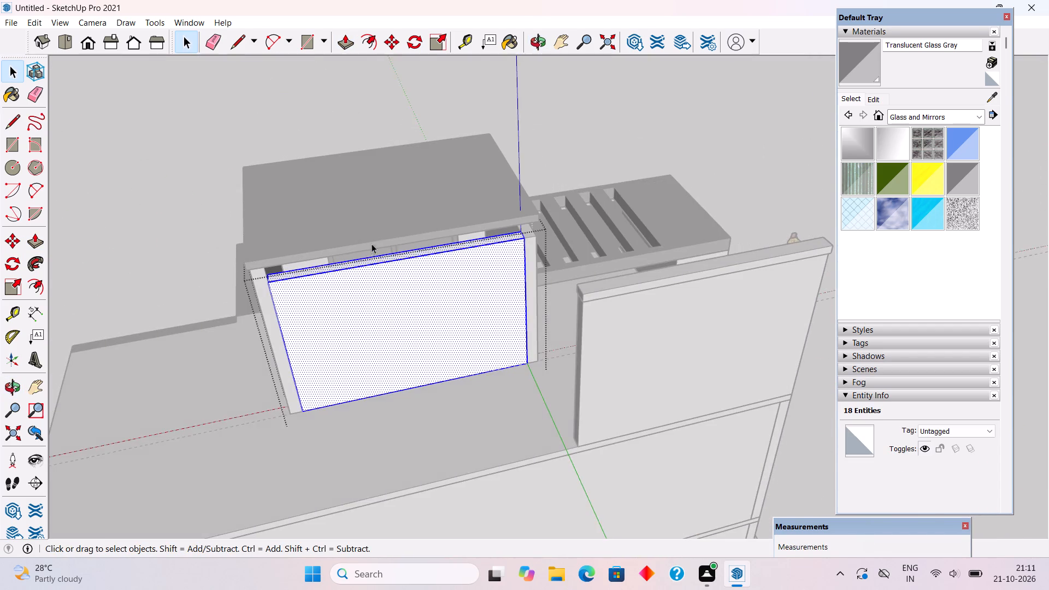
scroll(372, 244, up, 4)
key(p)
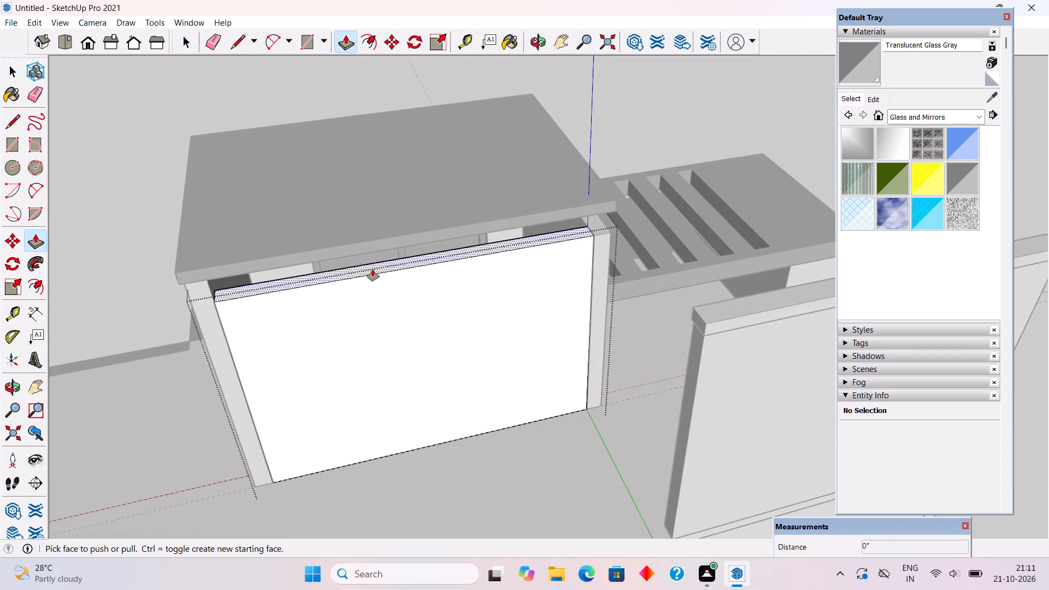
click(373, 269)
click(385, 247)
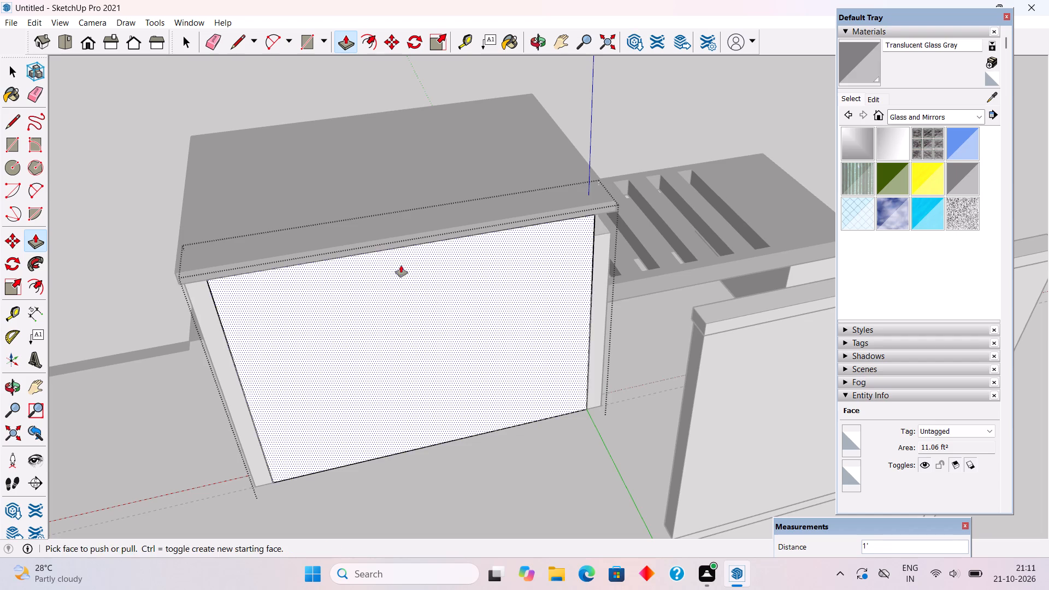
key(space)
Raise the top face of the rooftop room's pergola-side wall 1' to meet the slab's underside.
middle_drag(422, 309, 153, 298)
middle_drag(443, 199, 373, 204)
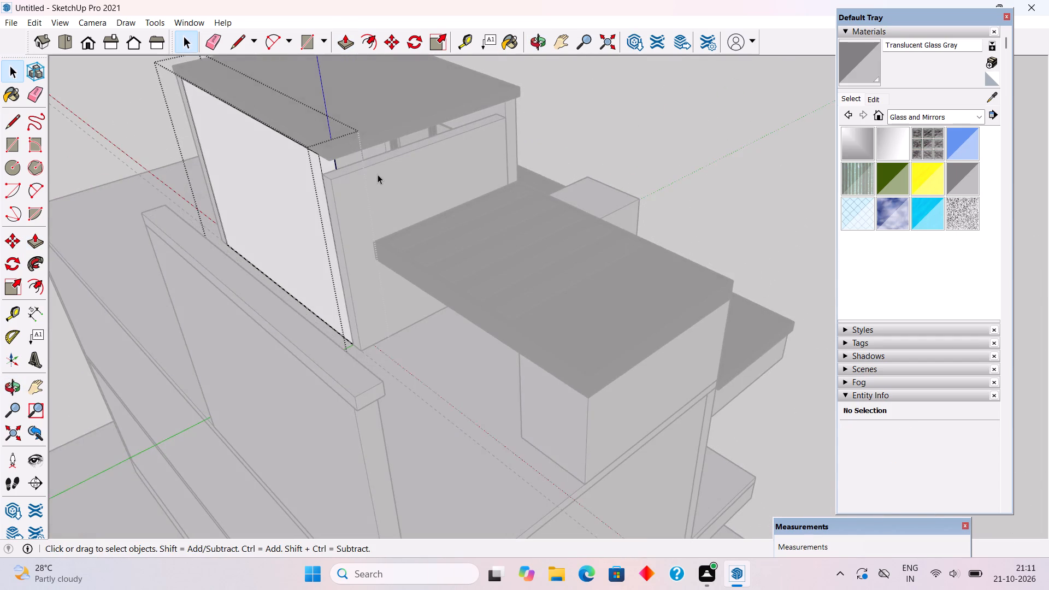
triple_click(378, 174)
scroll(385, 152, up, 2)
key(p)
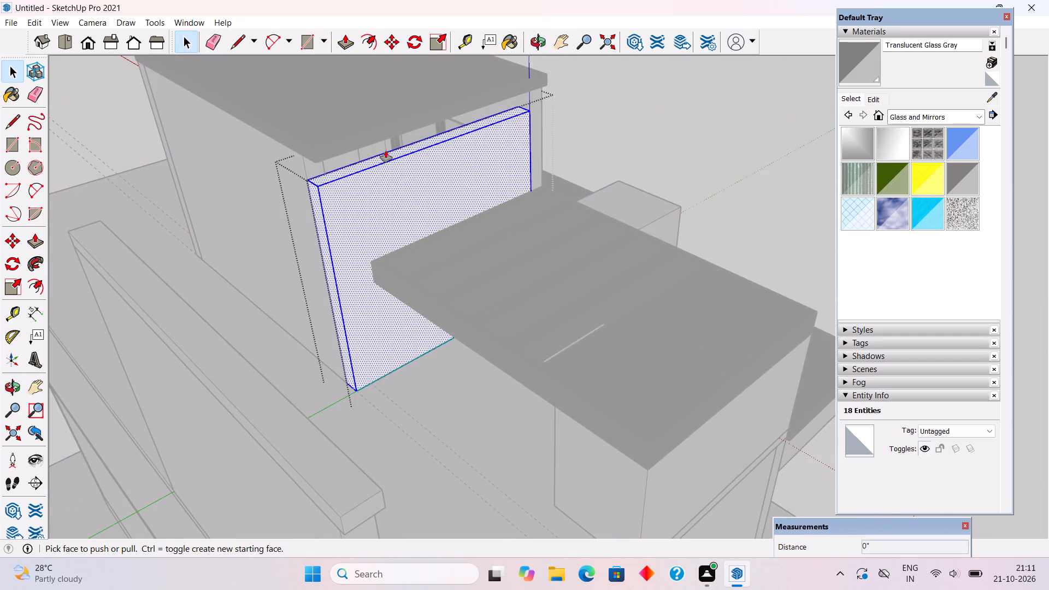
click(383, 159)
click(375, 140)
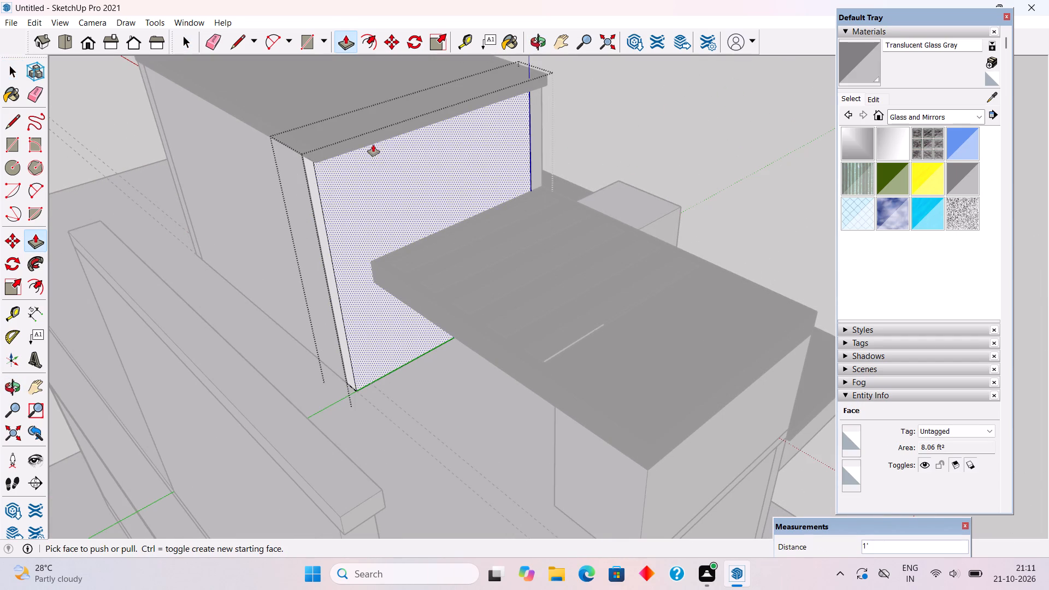
key(space)
scroll(374, 192, down, 8)
scroll(375, 200, up, 1)
scroll(375, 200, down, 1)
click(528, 149)
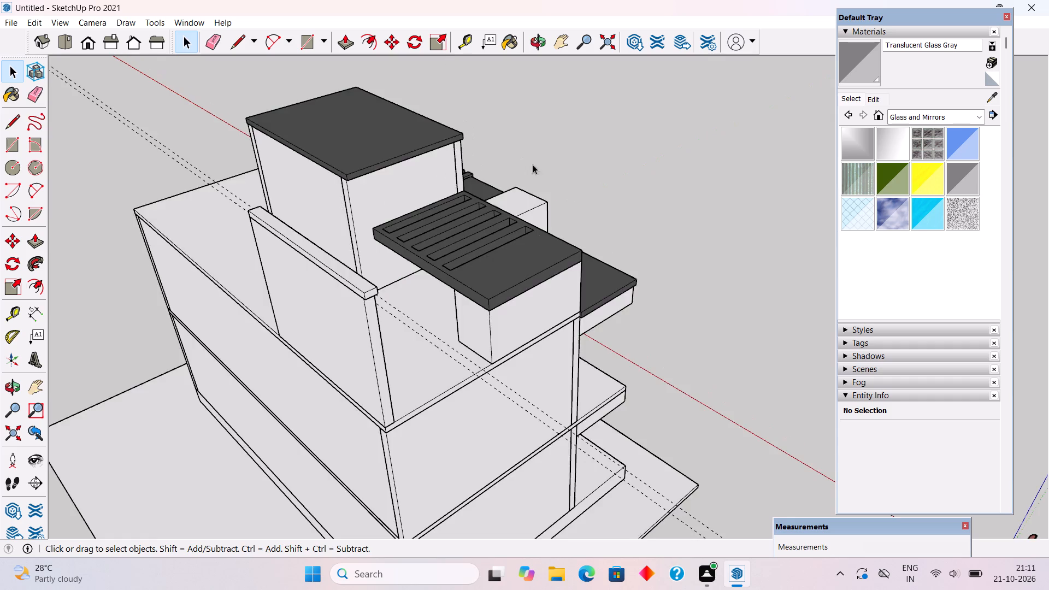
Examine the heightened rooftop room against the whole house from the front, low, high and rear angles.
middle_drag(491, 275, 75, 251)
middle_drag(569, 315, 273, 170)
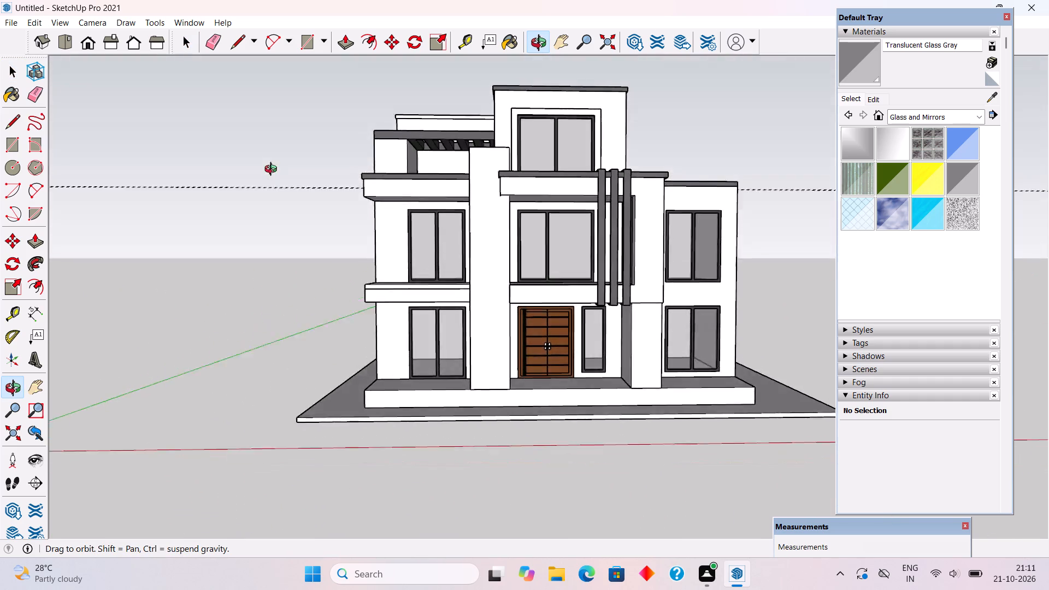
middle_drag(273, 170, 291, 157)
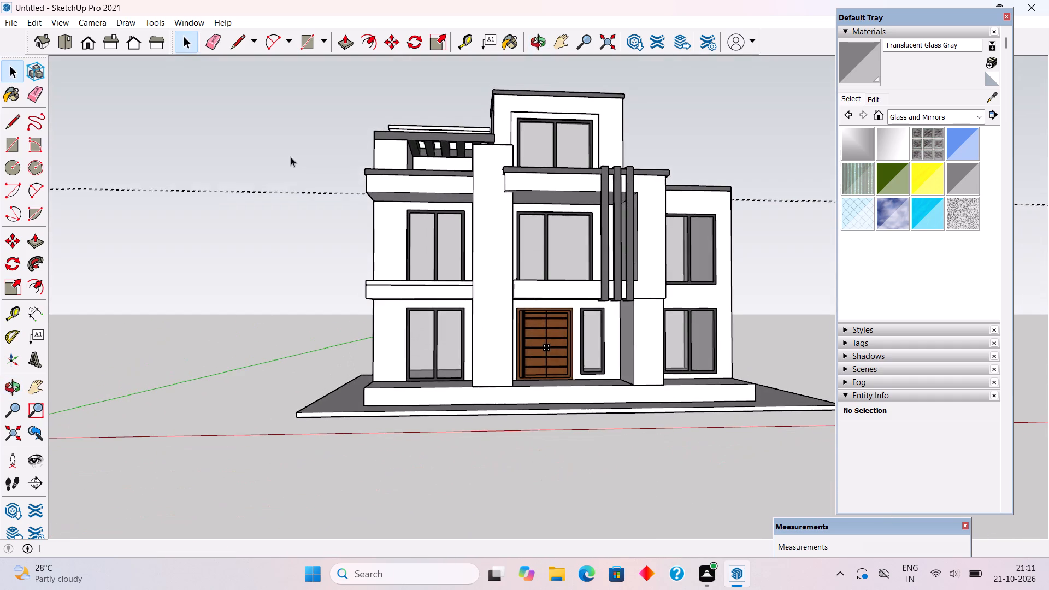
middle_drag(292, 176, 298, 205)
middle_drag(502, 186, 451, 198)
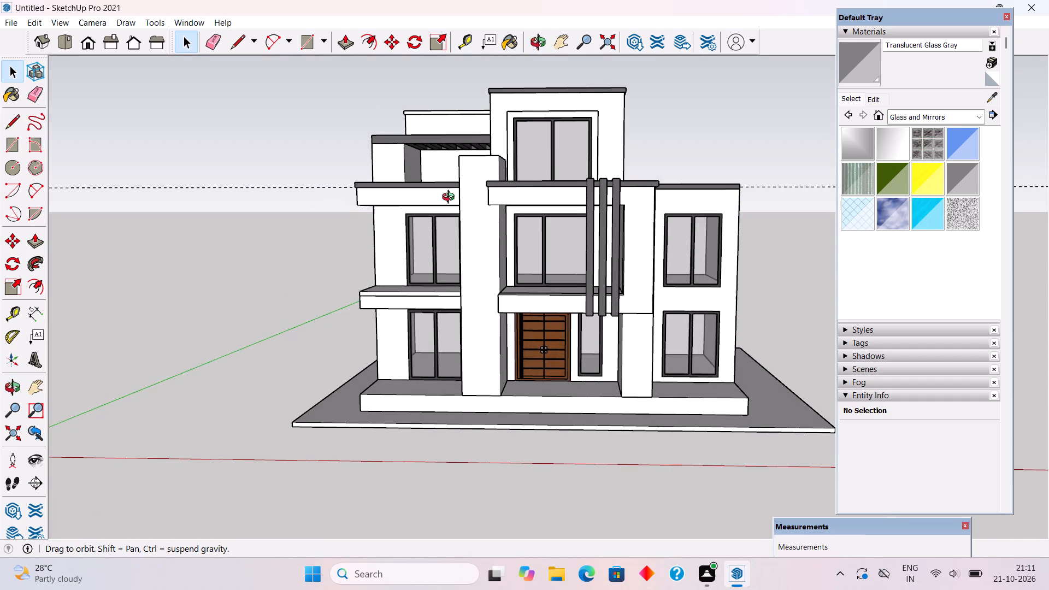
middle_drag(451, 198, 565, 258)
scroll(248, 132, down, 3)
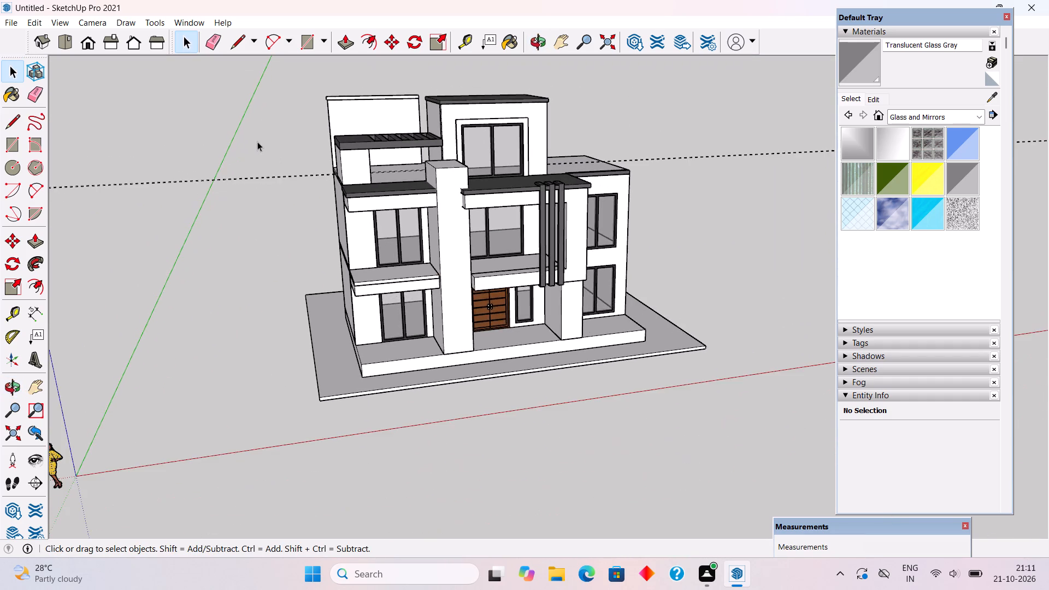
middle_drag(261, 150, 523, 220)
middle_drag(255, 246, 614, 241)
middle_drag(443, 332, 616, 304)
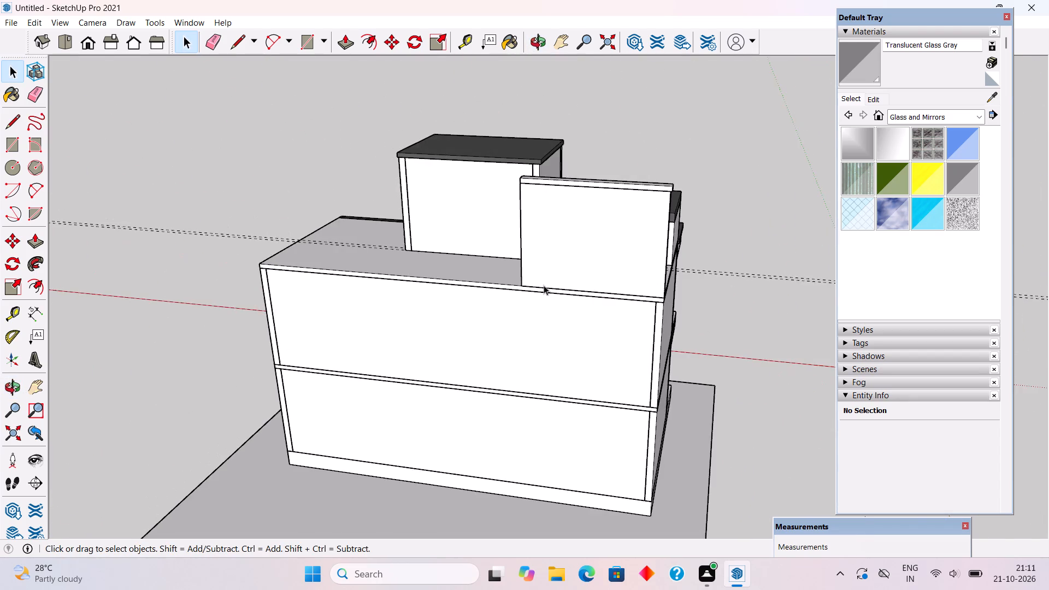
Extend the terrace wall's end face about 6' 8" along the roof's rear edge, behind the rooftop room.
scroll(449, 267, up, 3)
middle_drag(535, 268, 628, 315)
scroll(633, 315, up, 5)
middle_drag(476, 263, 490, 304)
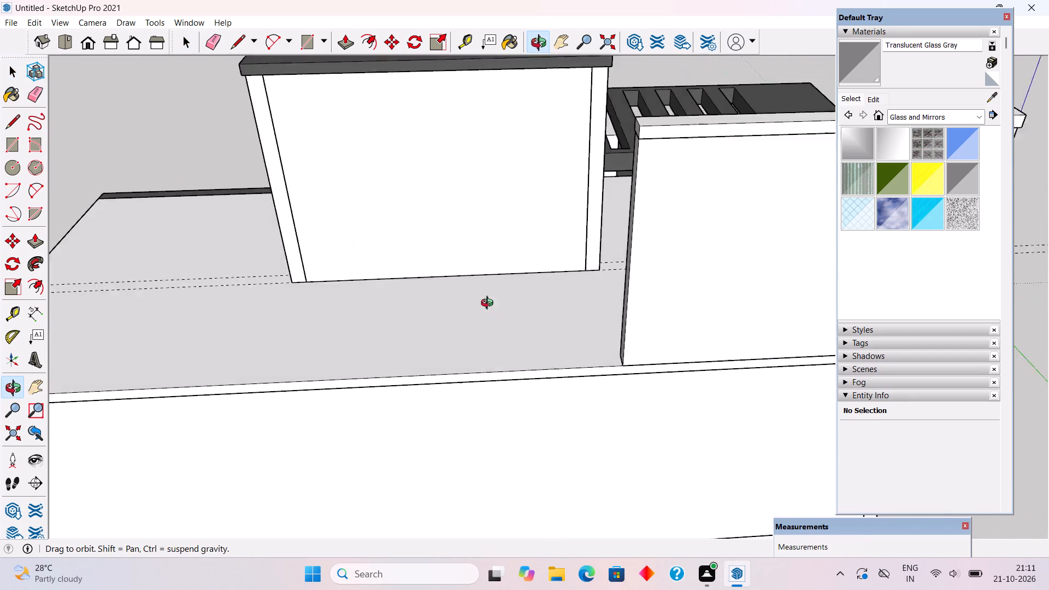
middle_drag(490, 304, 531, 329)
scroll(531, 329, down, 4)
triple_click(633, 370)
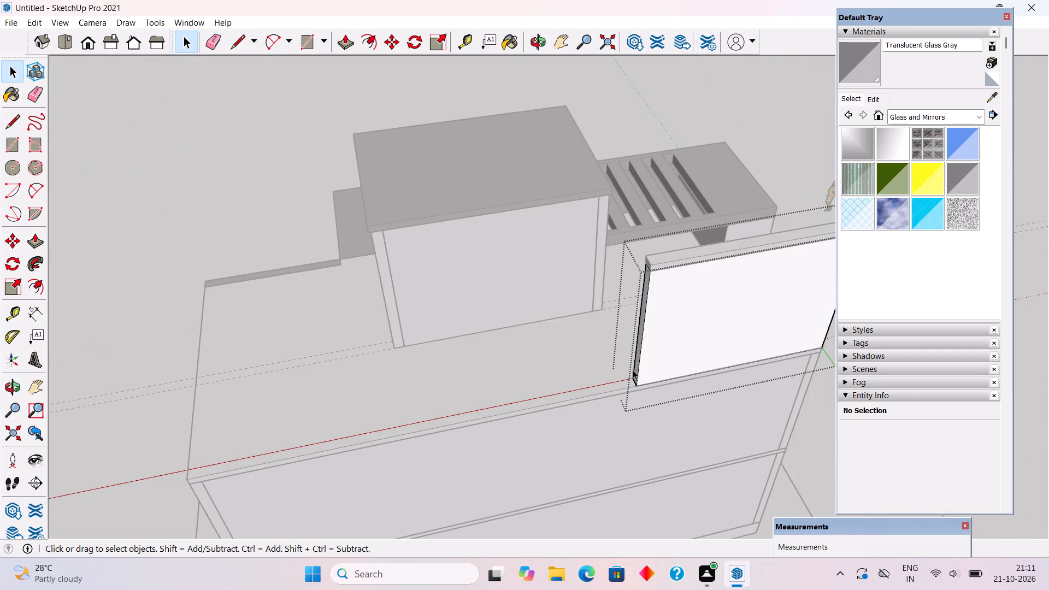
key(p)
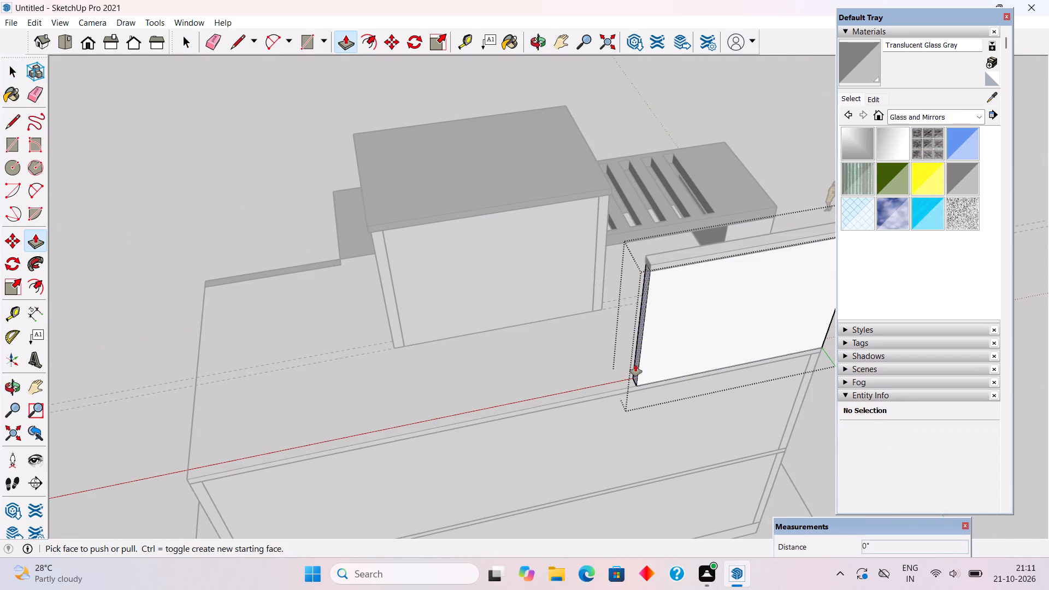
click(635, 364)
click(549, 409)
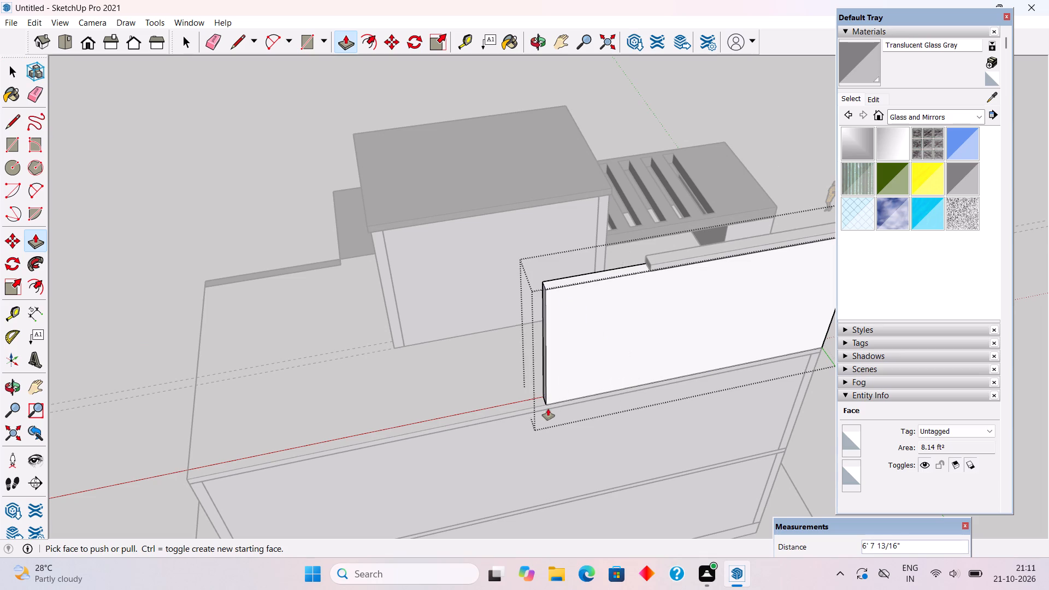
scroll(547, 410, down, 5)
key(space)
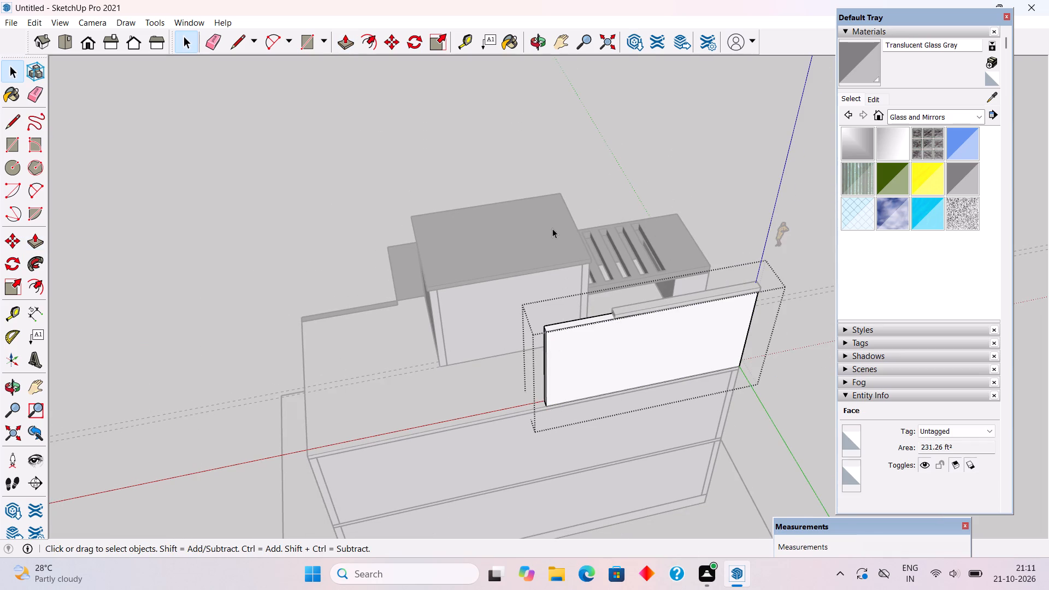
Push the extended terrace wall's top face down 1'.
middle_drag(575, 322, 571, 372)
scroll(572, 372, up, 4)
click(574, 366)
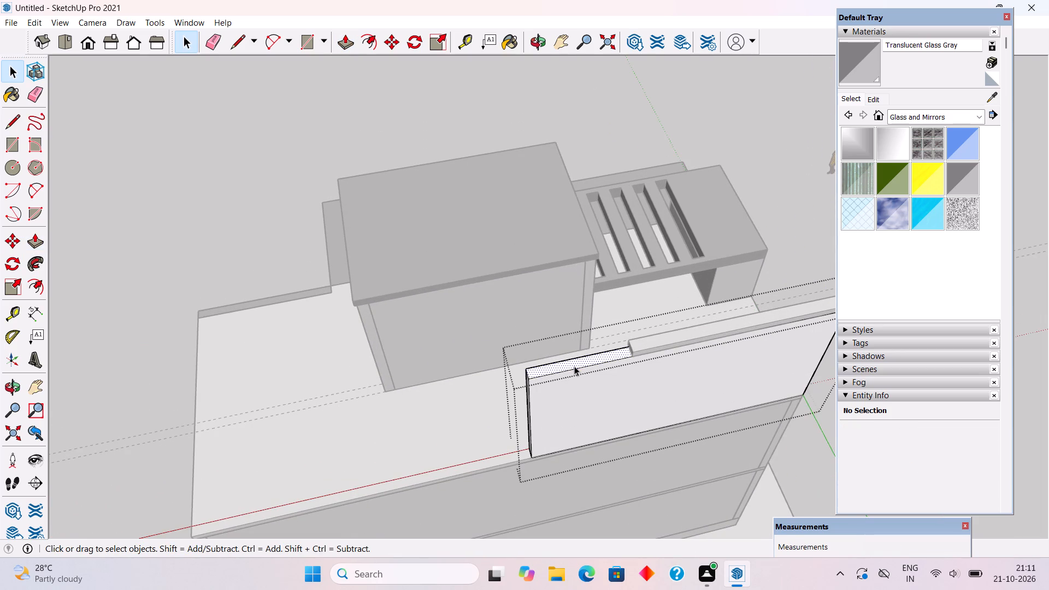
key(p)
click(574, 366)
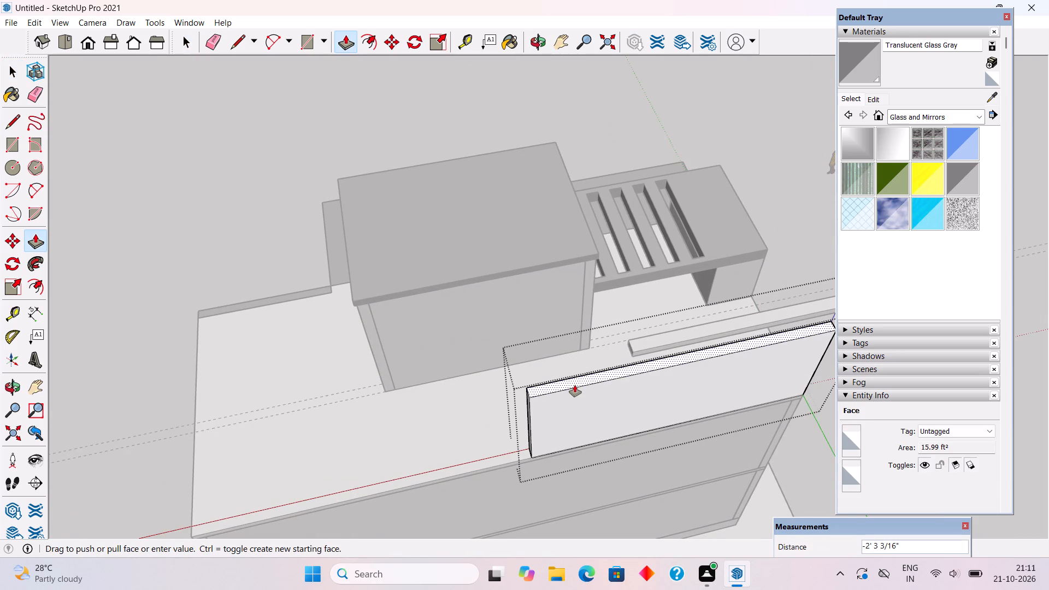
text(1')
key(Return)
key(space)
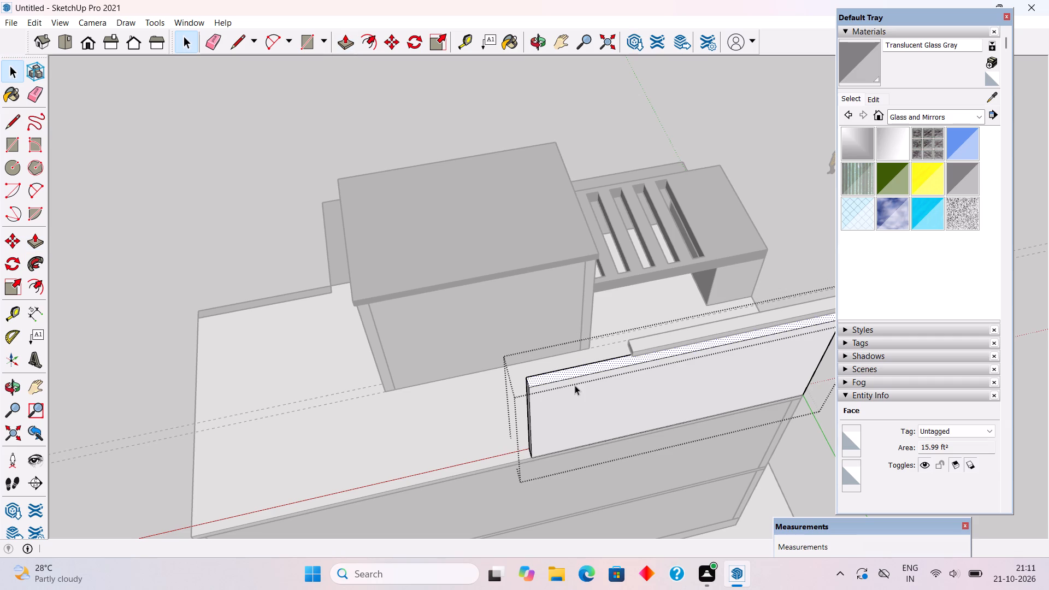
Extend the terrace wall coping's end face about 6' 8" along the rear edge, flush with the wall's end.
click(523, 59)
scroll(626, 339, up, 7)
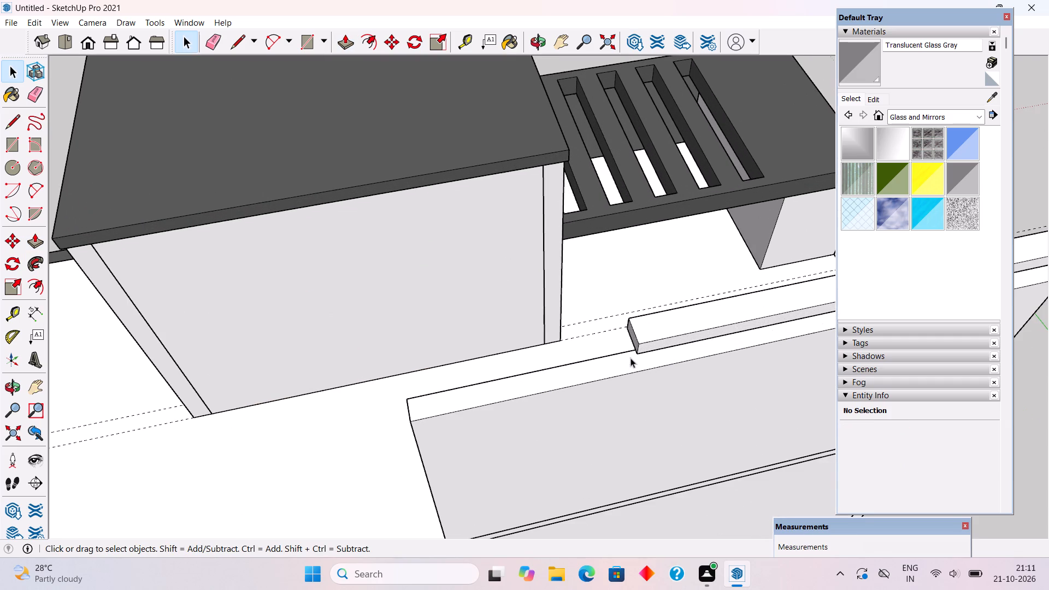
triple_click(638, 345)
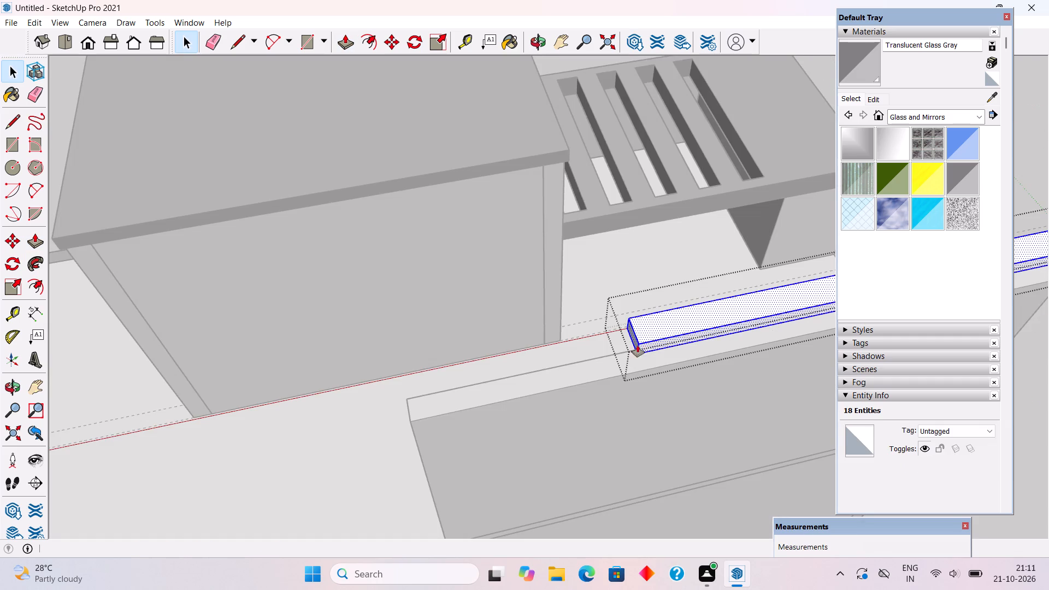
key(p)
click(633, 340)
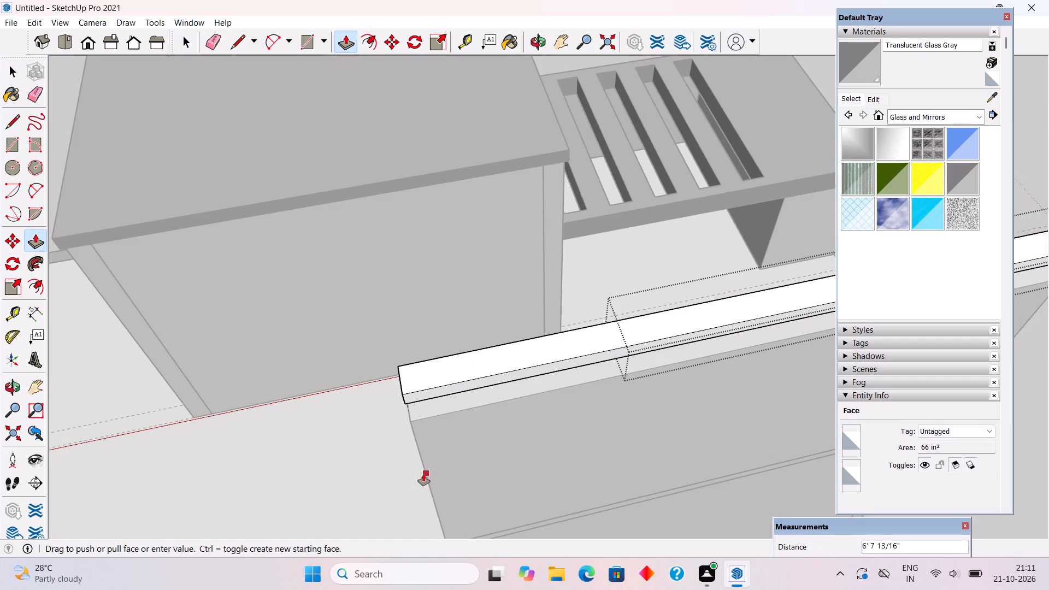
click(423, 474)
key(space)
click(290, 300)
Move the coping down 1' 3" so it rests on the rear terrace wall's top face.
middle_drag(363, 421, 399, 343)
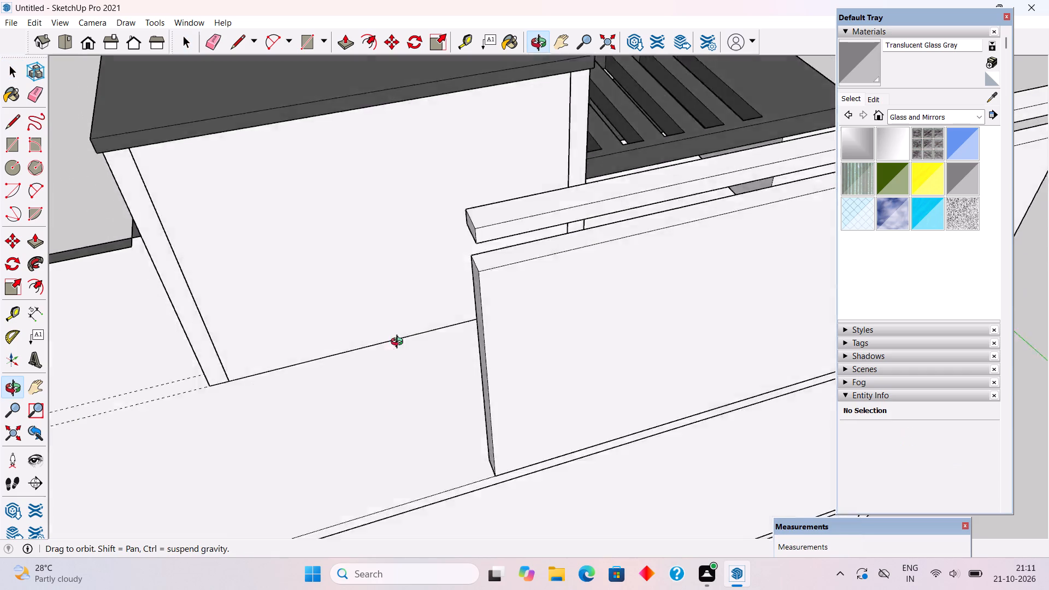
middle_drag(399, 343, 373, 368)
scroll(373, 369, down, 4)
middle_drag(503, 446, 488, 377)
scroll(488, 377, down, 3)
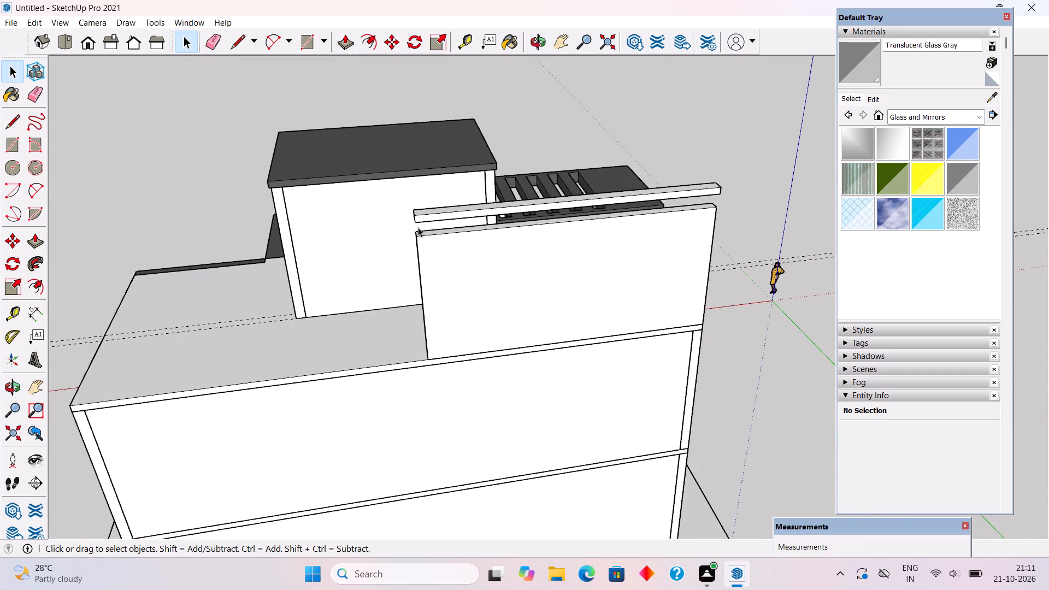
scroll(418, 227, up, 5)
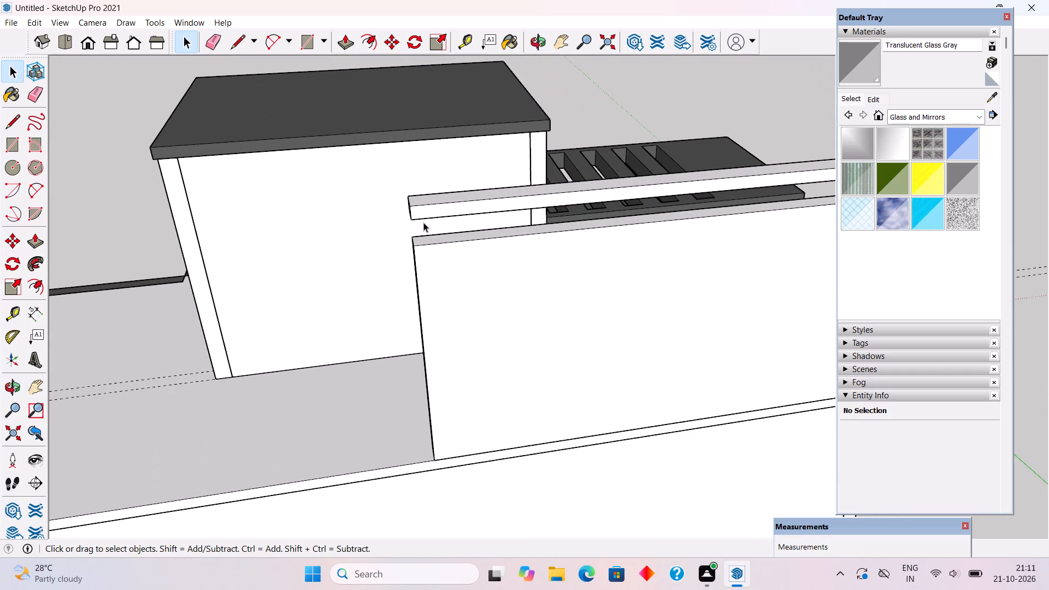
key(m)
click(416, 222)
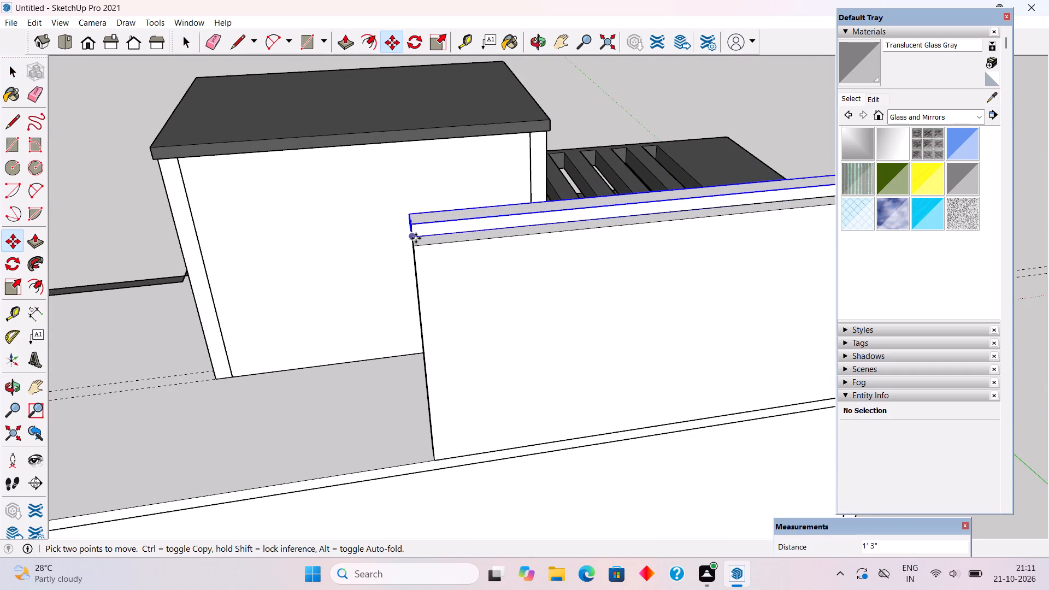
click(416, 239)
key(space)
Examine the lowered coping and the whole house from the rear, side and front.
scroll(414, 240, down, 9)
middle_drag(441, 349, 343, 361)
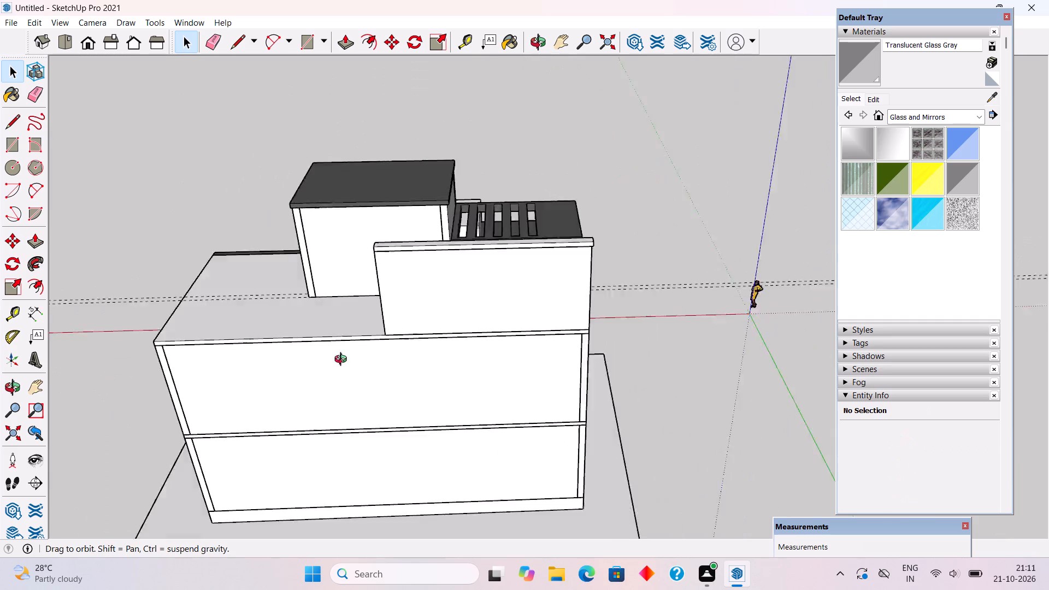
middle_drag(343, 361, 0, 408)
scroll(22, 414, down, 1)
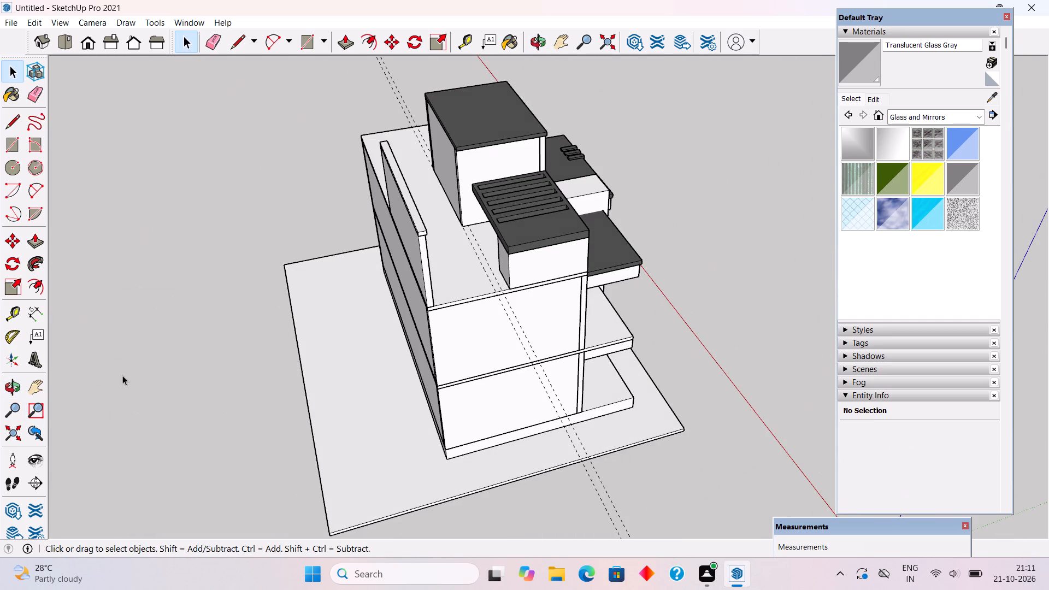
middle_drag(503, 325, 220, 237)
middle_drag(512, 280, 376, 254)
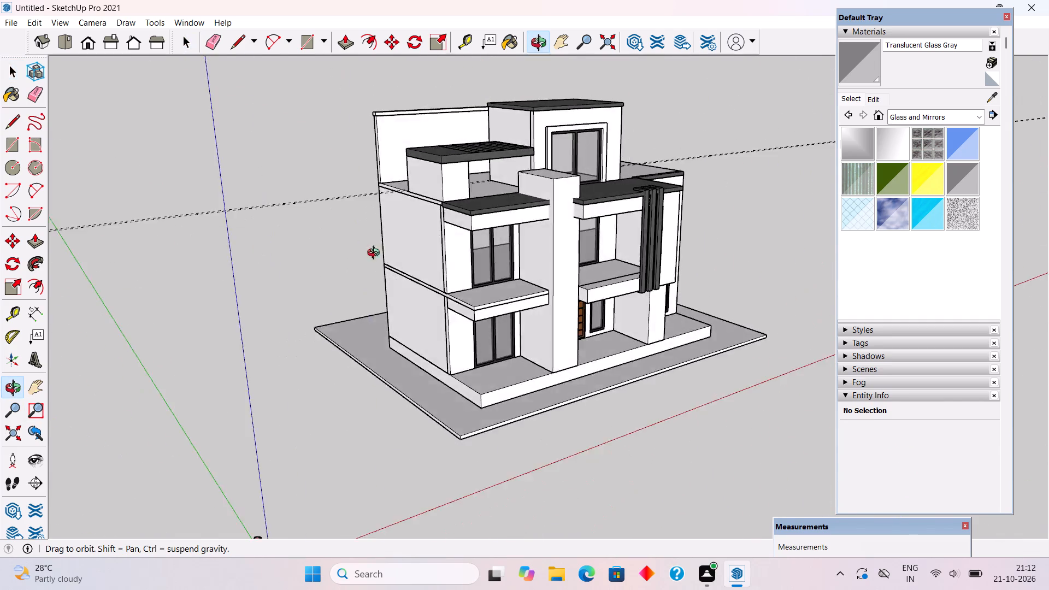
middle_drag(376, 254, 239, 232)
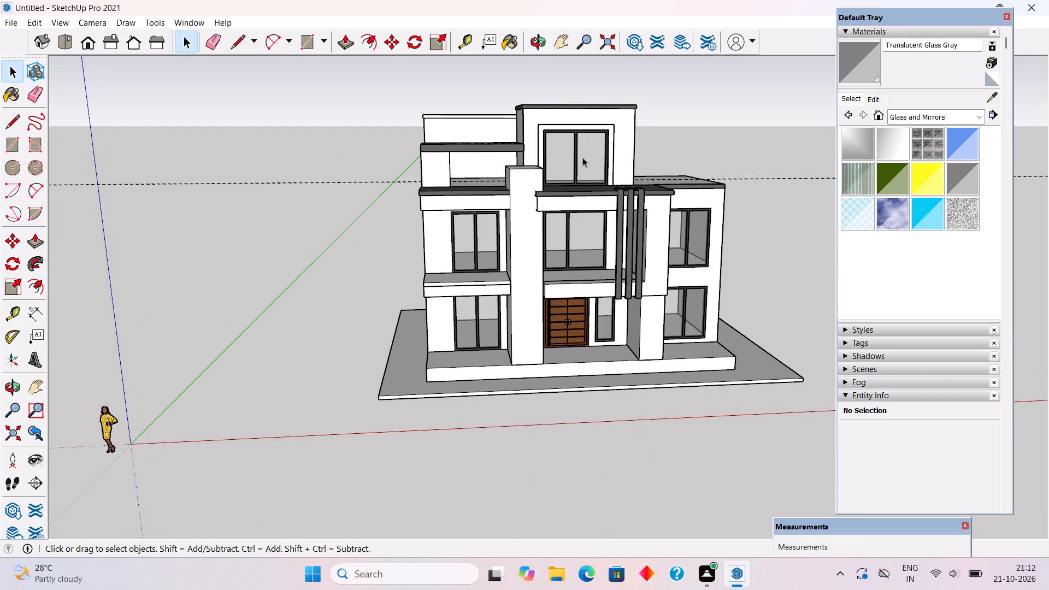
Sample Color M06 from the front vertical fins and paint the rear terrace wall's coping with it.
click(993, 99)
scroll(702, 191, up, 3)
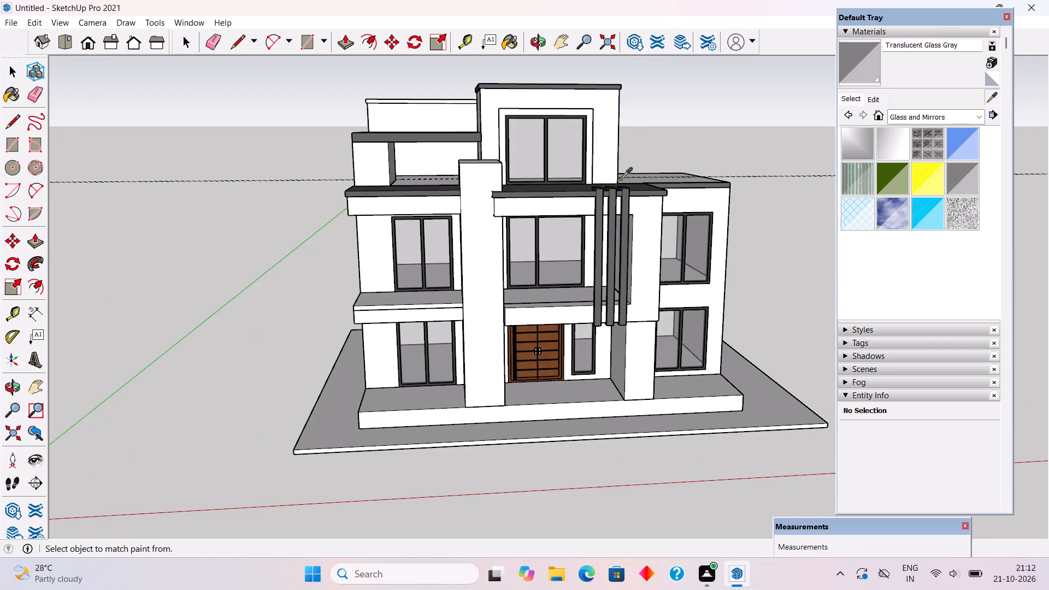
click(622, 185)
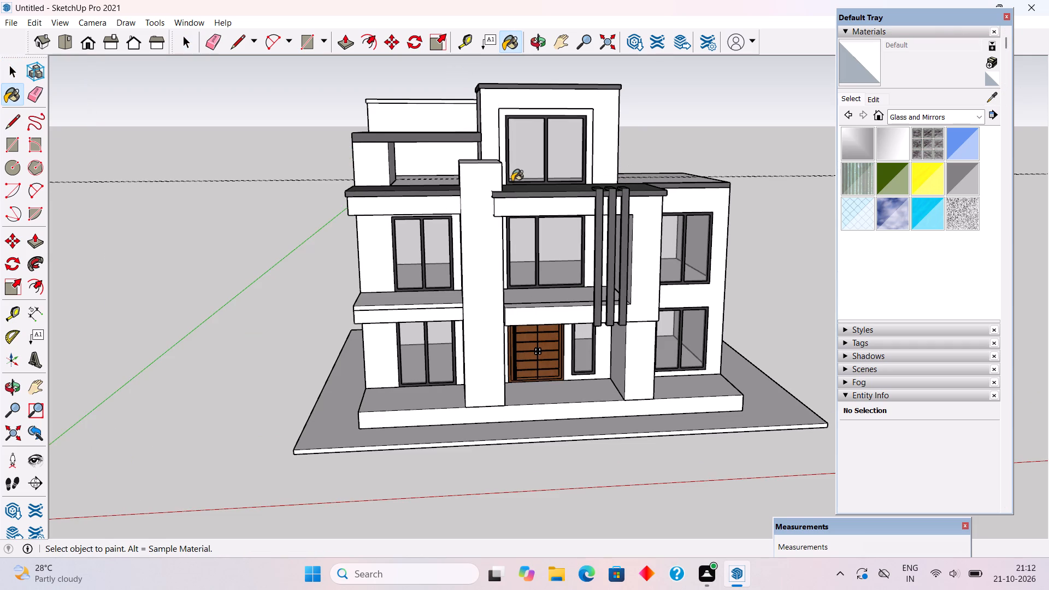
scroll(514, 181, up, 2)
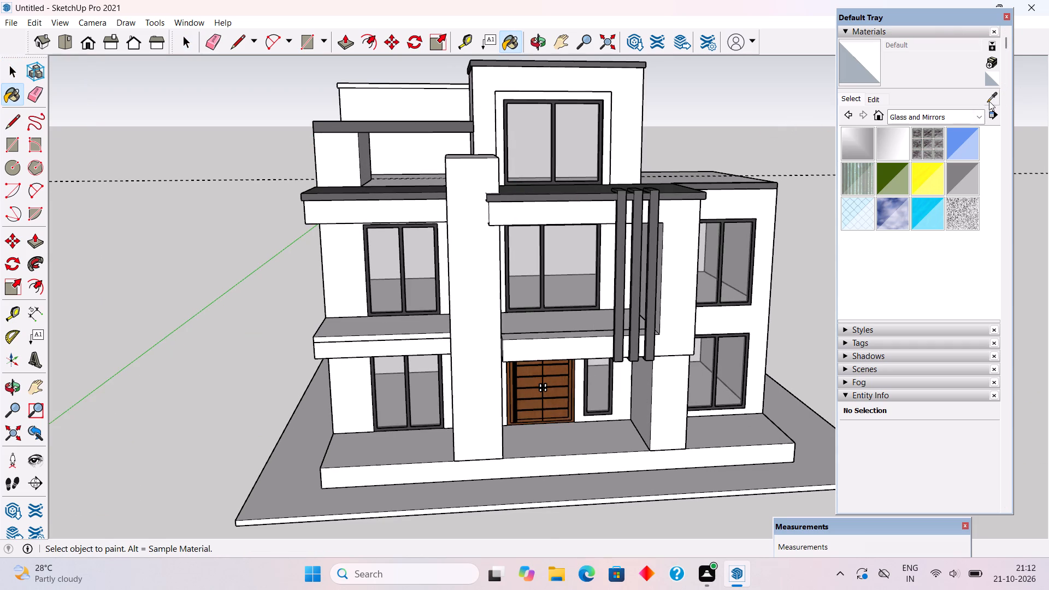
click(989, 101)
scroll(839, 169, up, 4)
scroll(575, 203, up, 4)
click(575, 203)
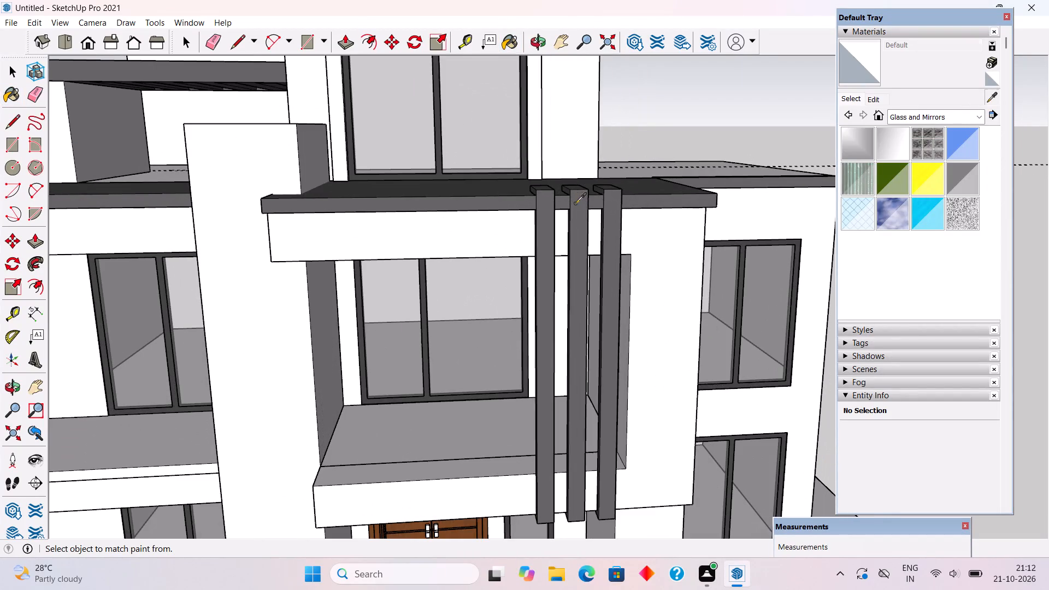
scroll(577, 203, down, 6)
scroll(458, 180, down, 4)
click(361, 105)
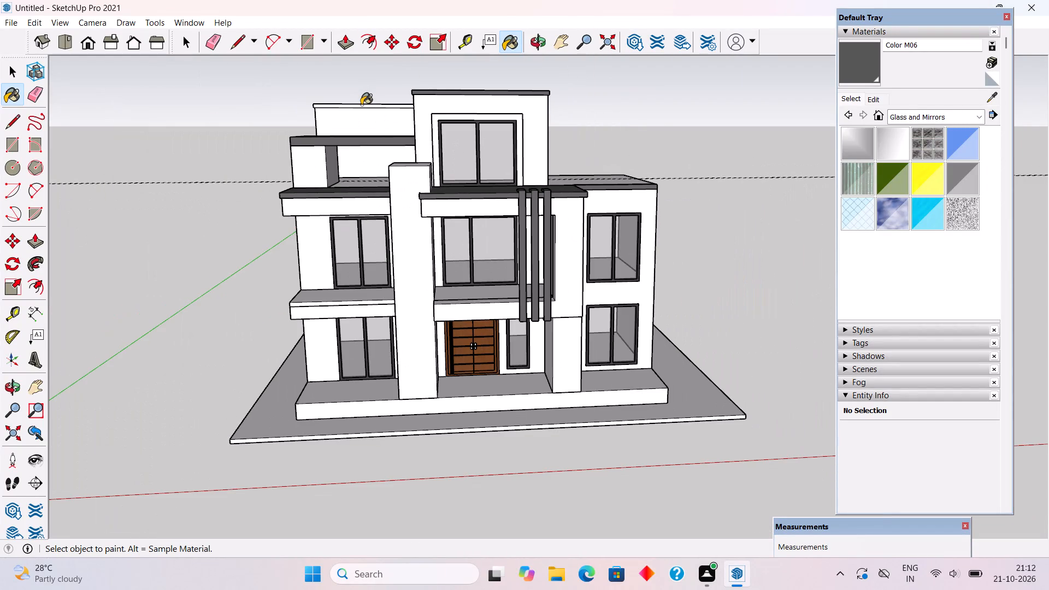
key(space)
click(350, 75)
Examine the painted coping and the rest of the house from the rear, above, low and front angles.
middle_drag(526, 162, 304, 352)
middle_drag(509, 254, 0, 128)
middle_drag(559, 244, 576, 269)
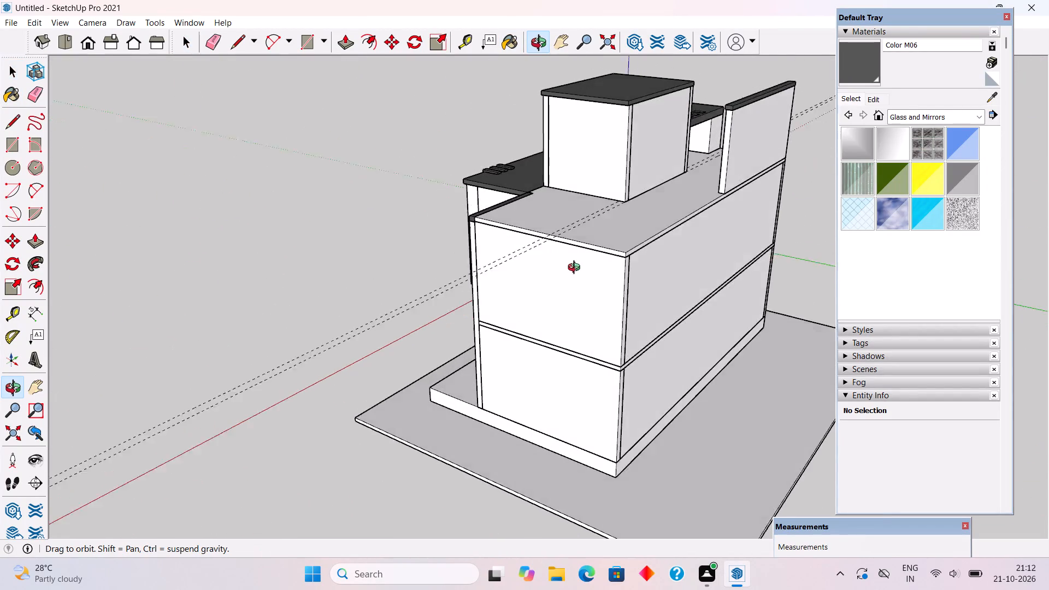
middle_drag(576, 269, 652, 336)
scroll(652, 336, down, 2)
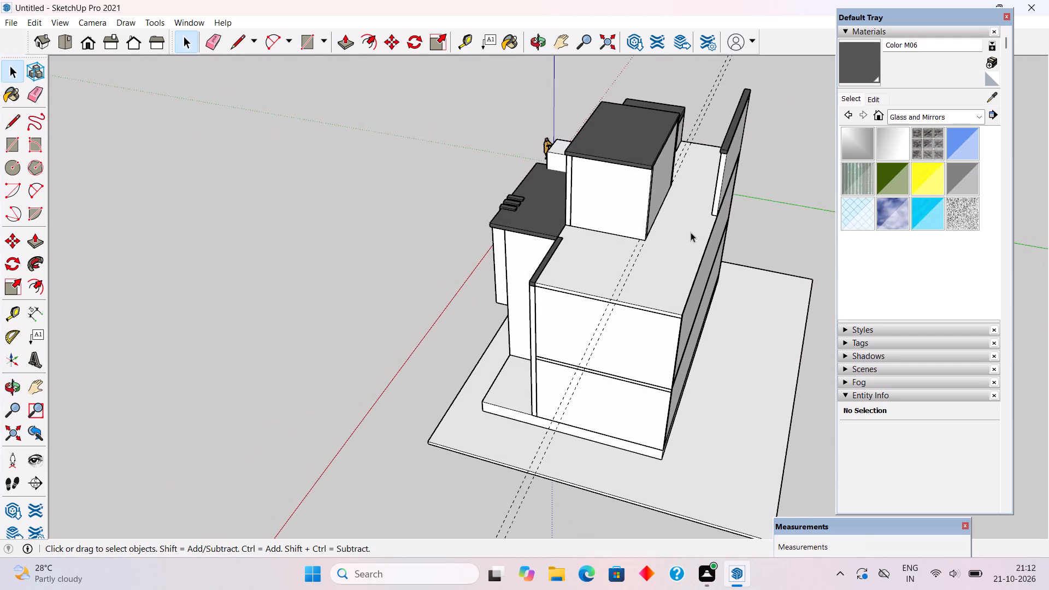
scroll(670, 269, down, 2)
middle_drag(602, 334, 877, 296)
middle_drag(562, 327, 795, 182)
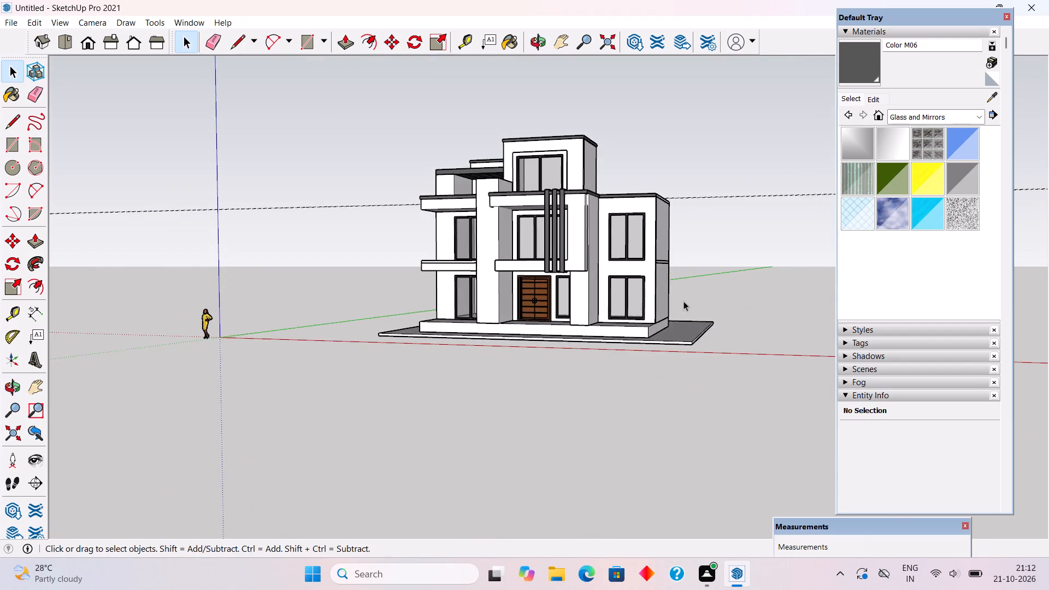
middle_drag(688, 284, 765, 202)
middle_drag(497, 217, 528, 217)
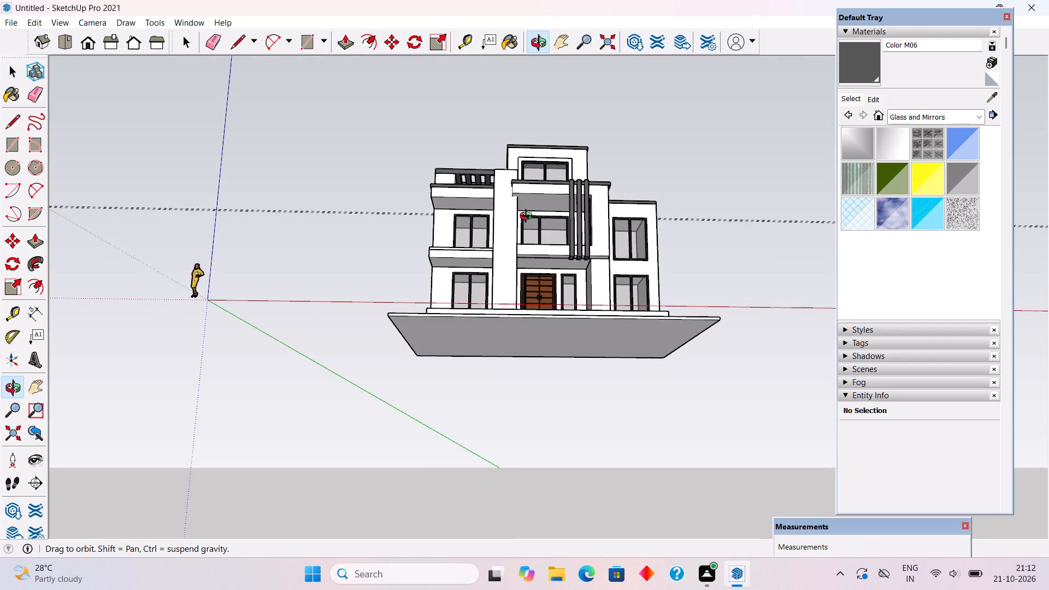
middle_drag(528, 217, 558, 289)
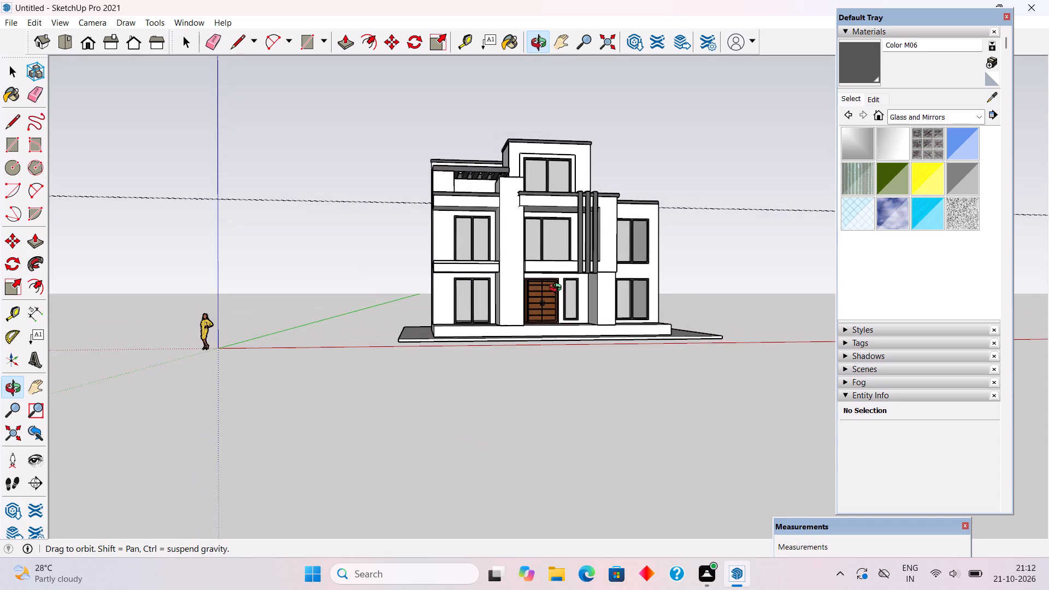
middle_drag(558, 289, 560, 297)
scroll(560, 297, up, 3)
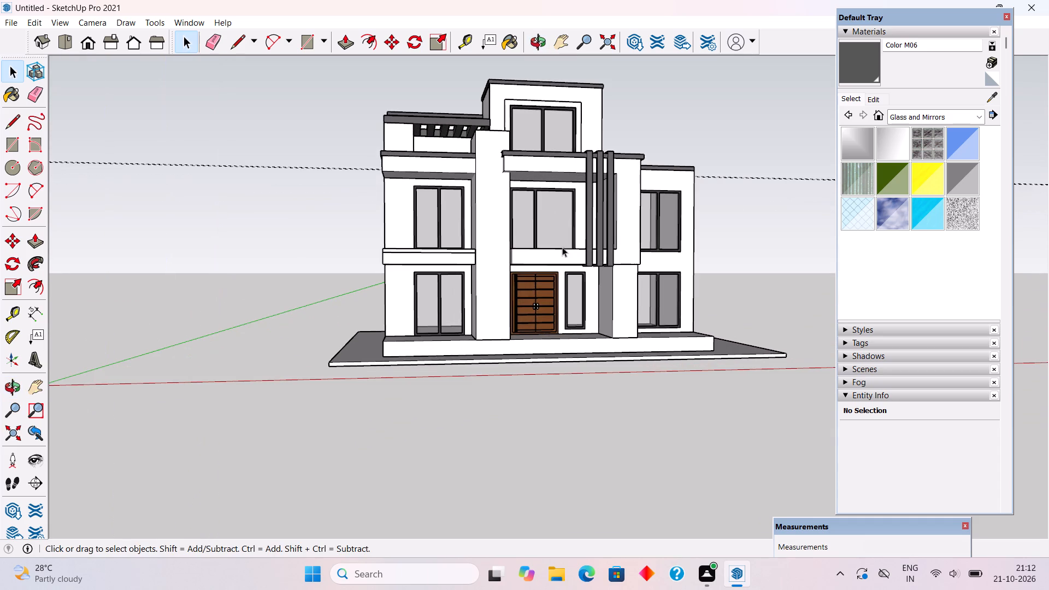
middle_drag(509, 178, 510, 207)
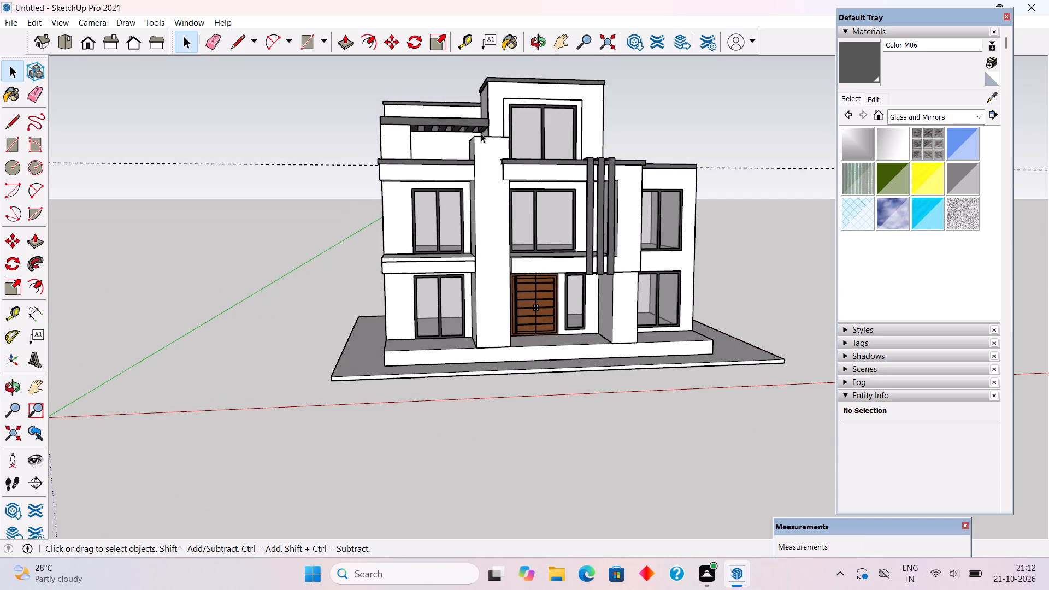
scroll(596, 57, up, 2)
middle_drag(590, 56, 557, 42)
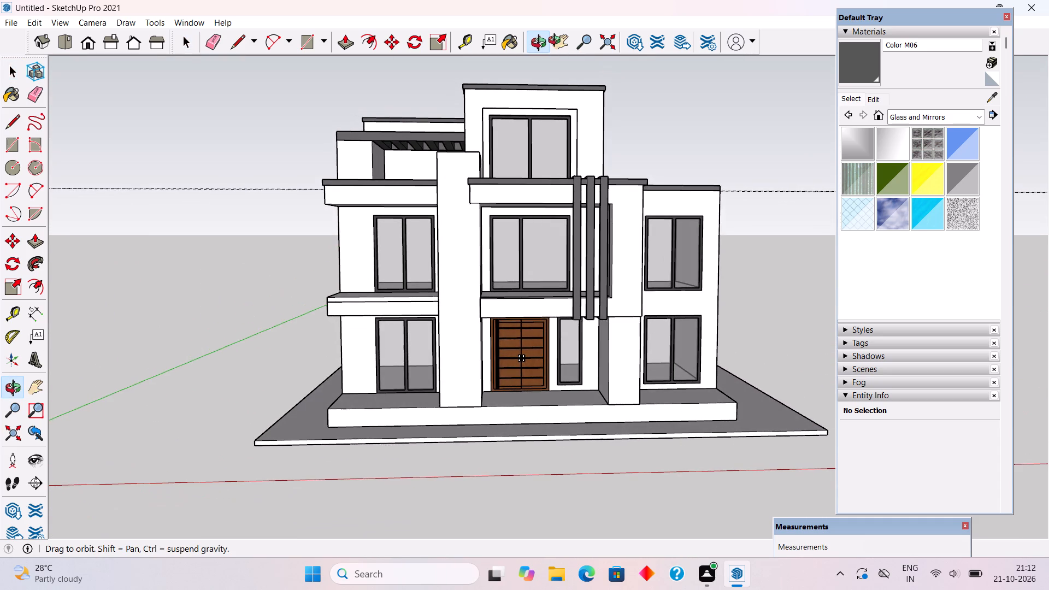
middle_drag(557, 42, 584, 50)
scroll(584, 50, up, 1)
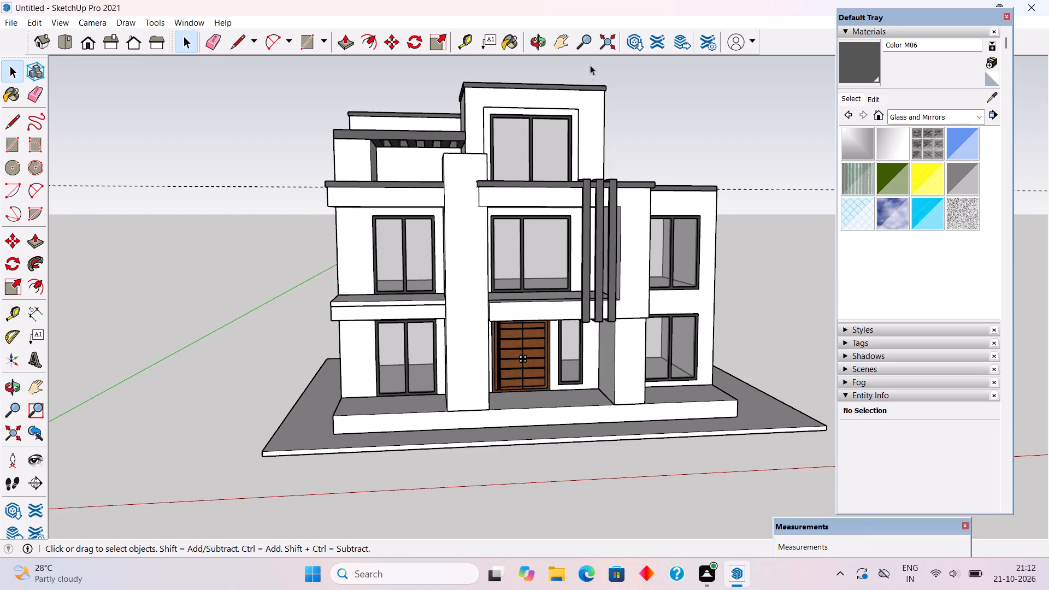
scroll(598, 79, up, 2)
scroll(598, 79, down, 1)
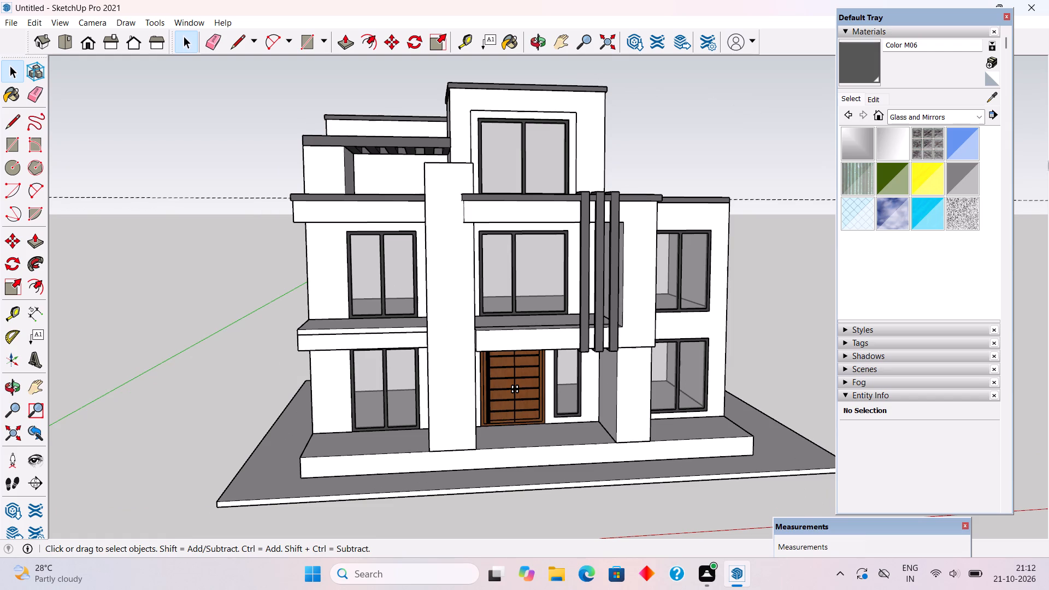
Paint both handles of the front double door with Aluminum from the Metal materials.
click(960, 119)
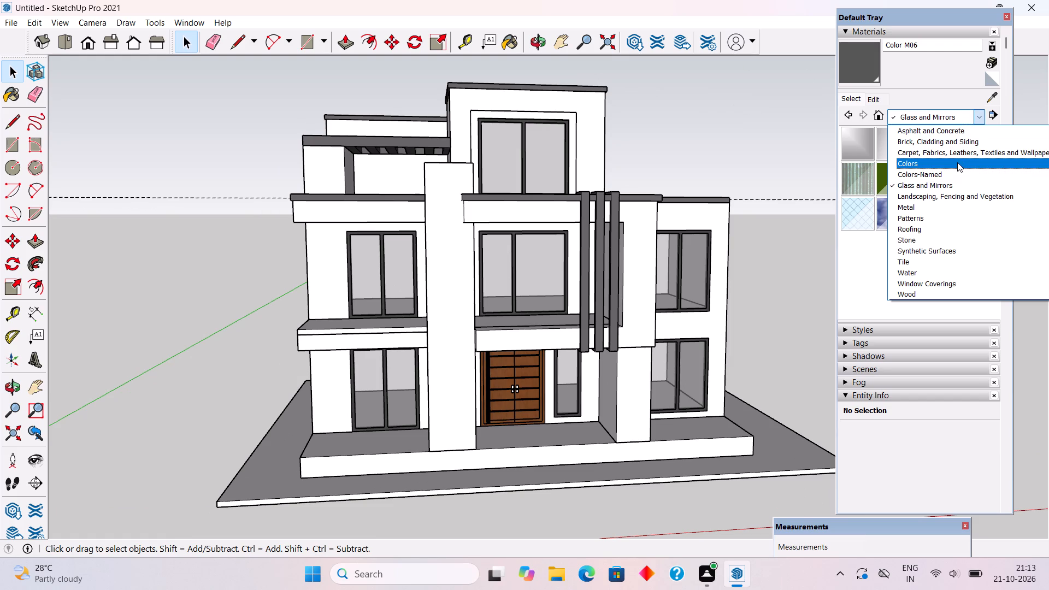
click(959, 207)
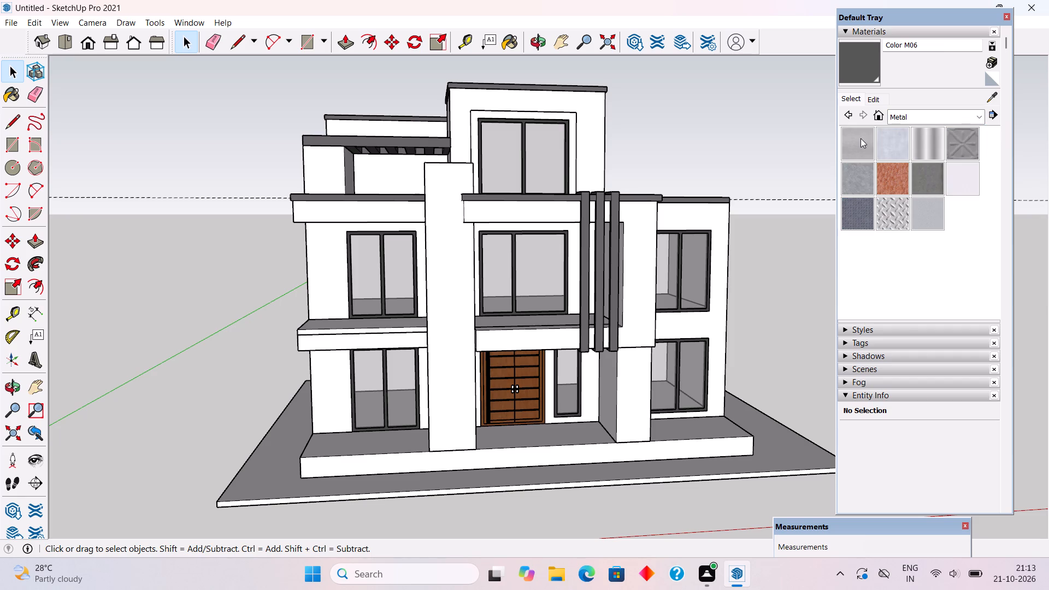
click(861, 138)
scroll(505, 418, up, 10)
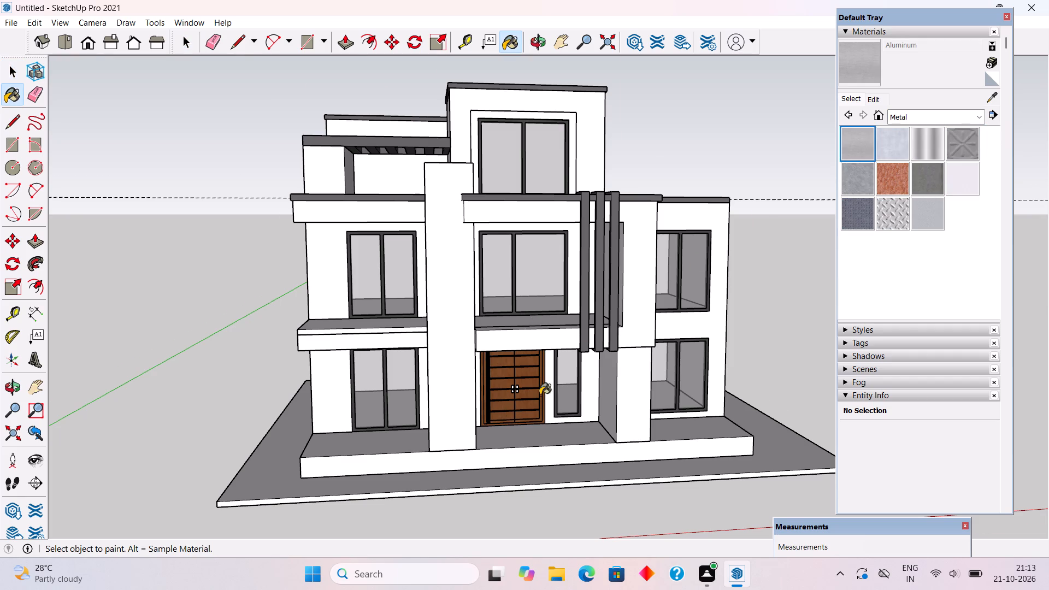
scroll(540, 395, up, 5)
scroll(495, 397, up, 10)
click(498, 388)
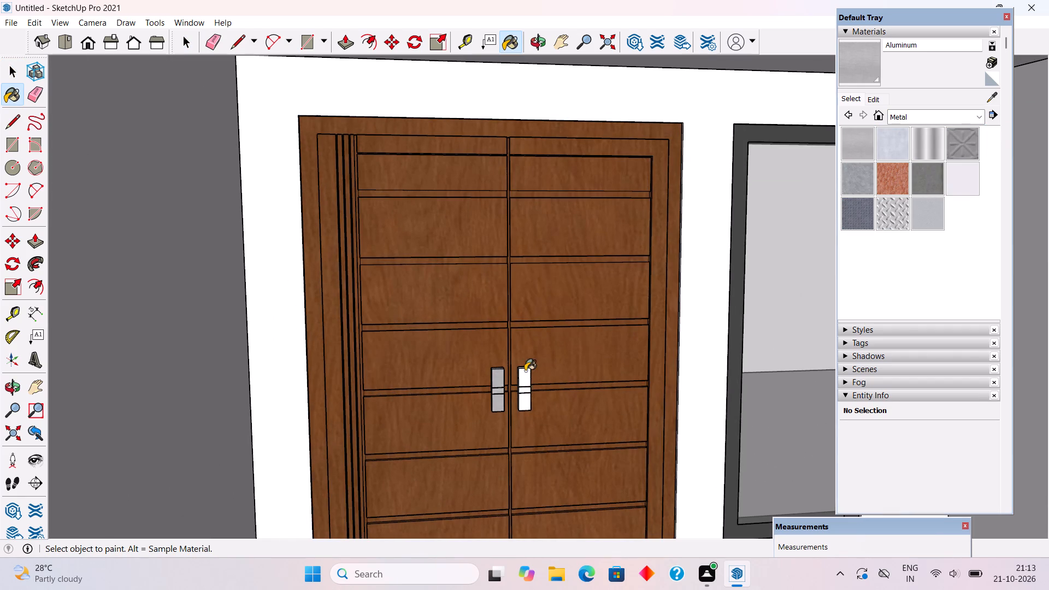
click(525, 382)
scroll(525, 382, down, 5)
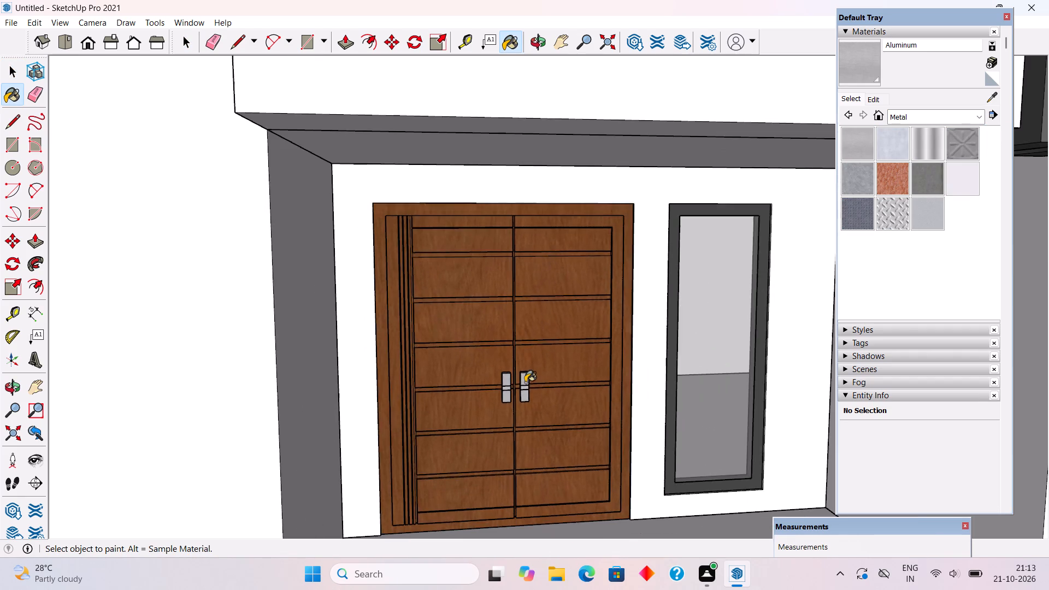
key(space)
scroll(525, 382, down, 18)
click(772, 337)
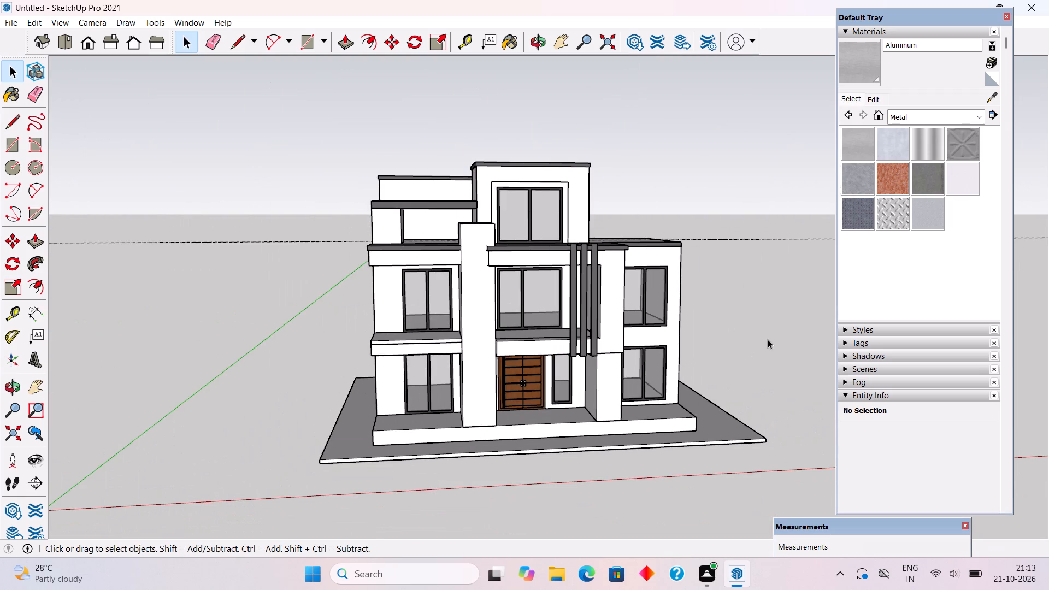
From the front plinth's top corner at its far end, draw a line 6" down the edge, followed by an 11" tread outward.
middle_drag(656, 376, 621, 343)
scroll(621, 343, up, 2)
middle_drag(559, 340, 603, 348)
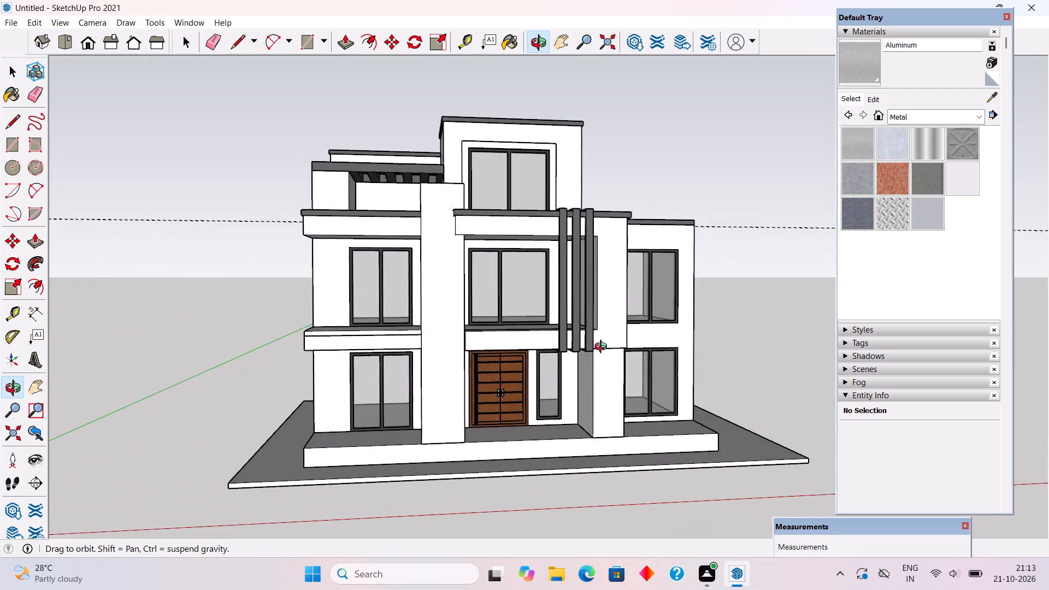
middle_drag(603, 348, 618, 372)
scroll(610, 347, up, 4)
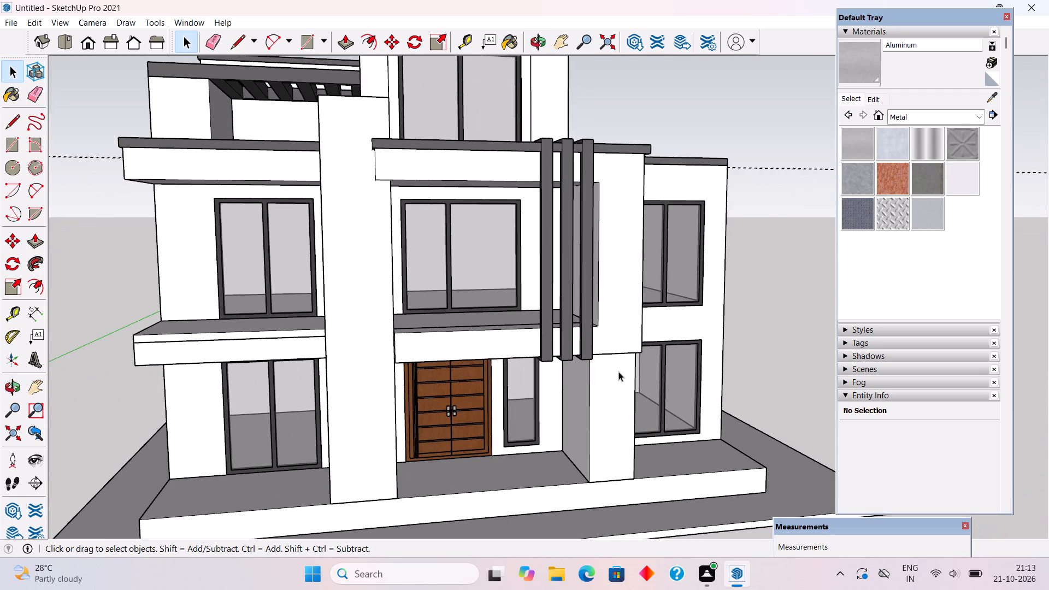
scroll(618, 366, down, 6)
scroll(572, 461, up, 6)
middle_drag(643, 434, 425, 394)
scroll(425, 394, up, 1)
middle_drag(581, 420, 451, 400)
scroll(451, 400, up, 7)
middle_drag(507, 406, 444, 405)
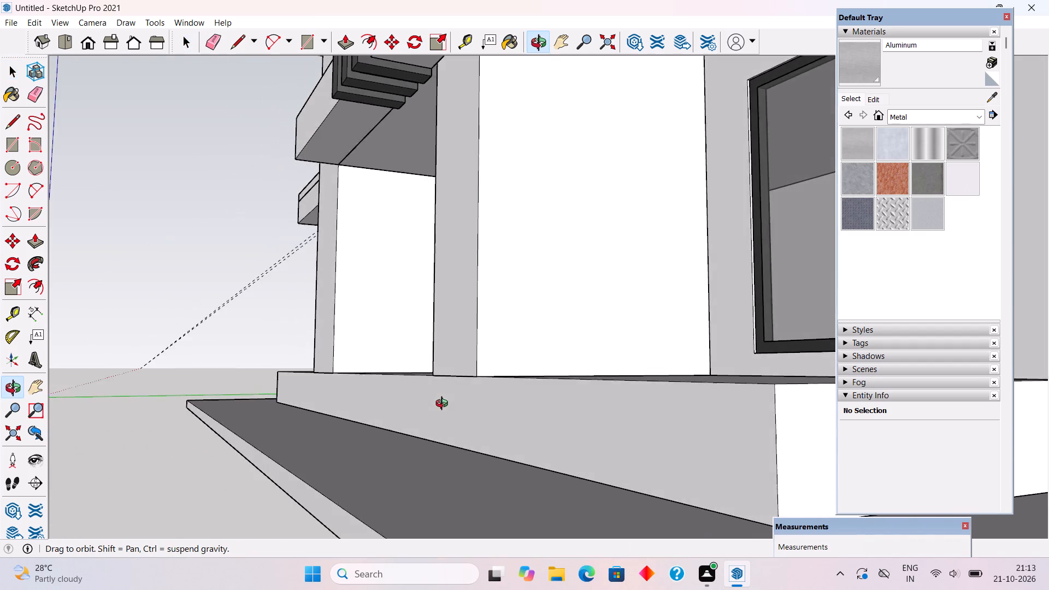
middle_drag(444, 405, 363, 400)
scroll(363, 400, down, 2)
key(l)
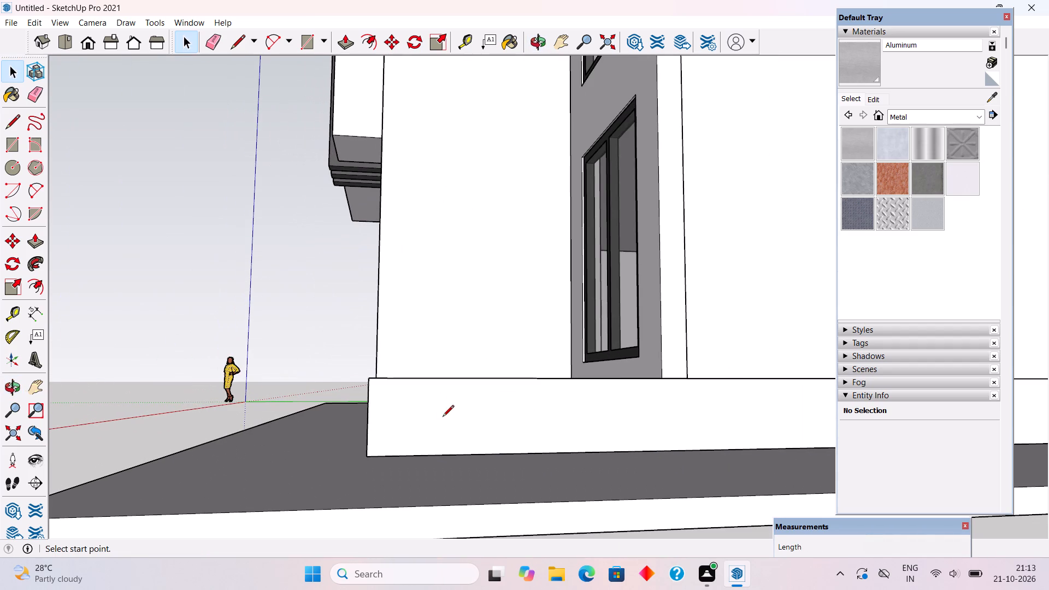
scroll(322, 402, up, 5)
scroll(369, 404, down, 4)
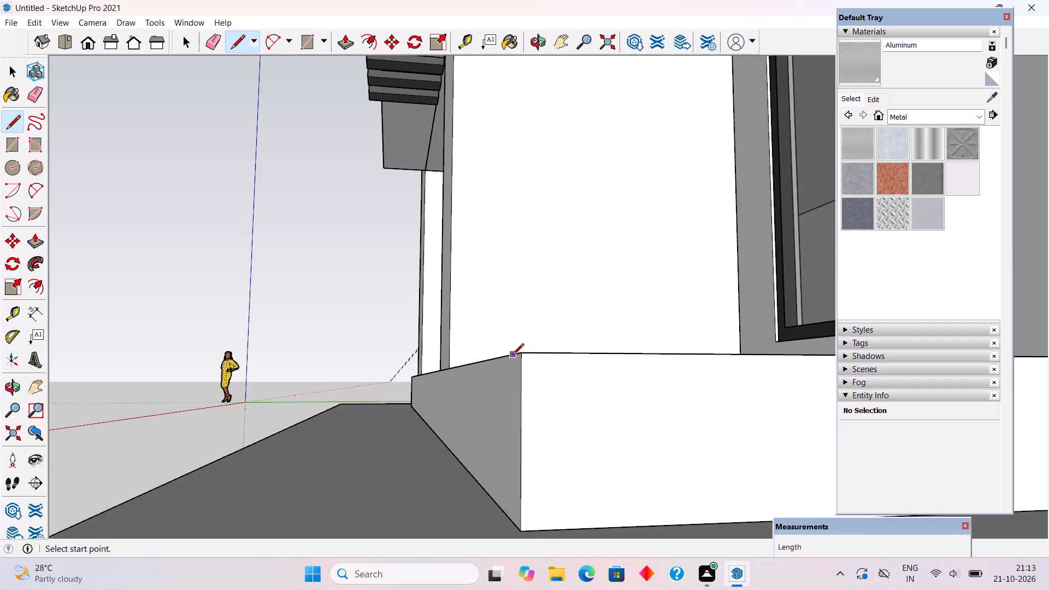
click(519, 354)
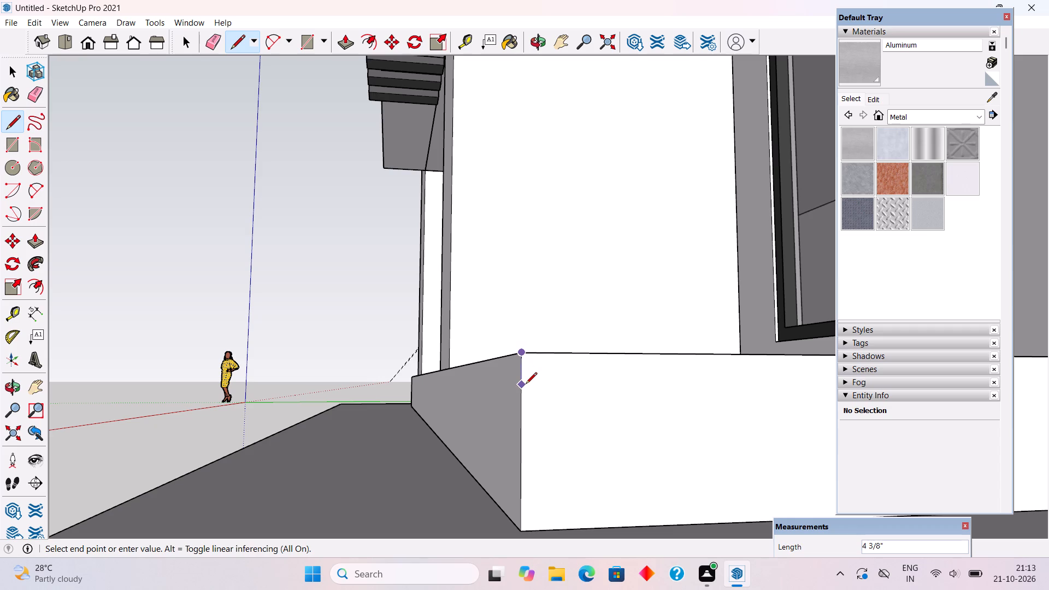
text(6")
key(Return)
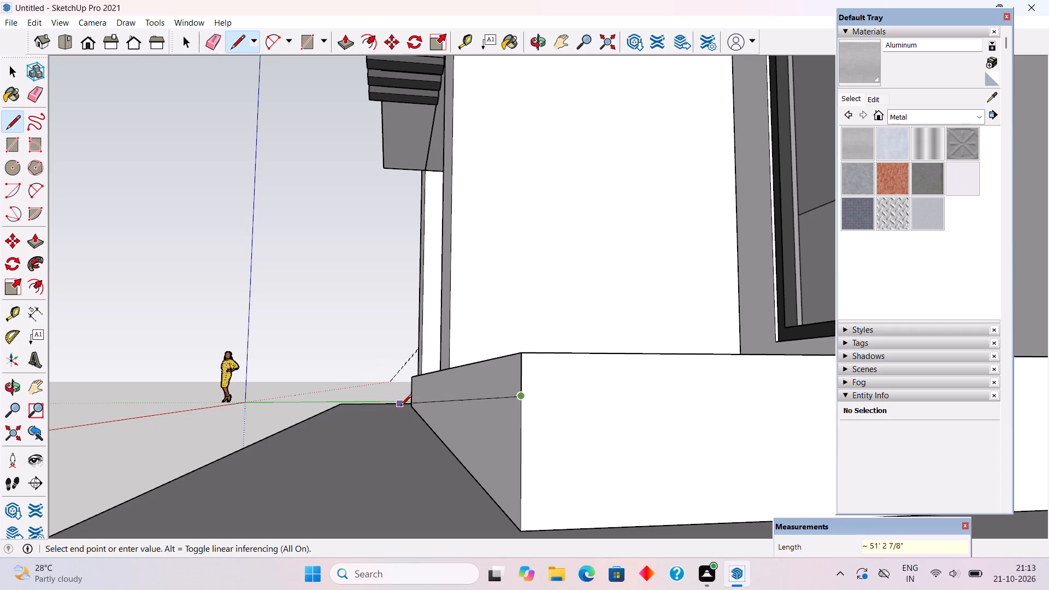
text(111)
key(BackSpace)
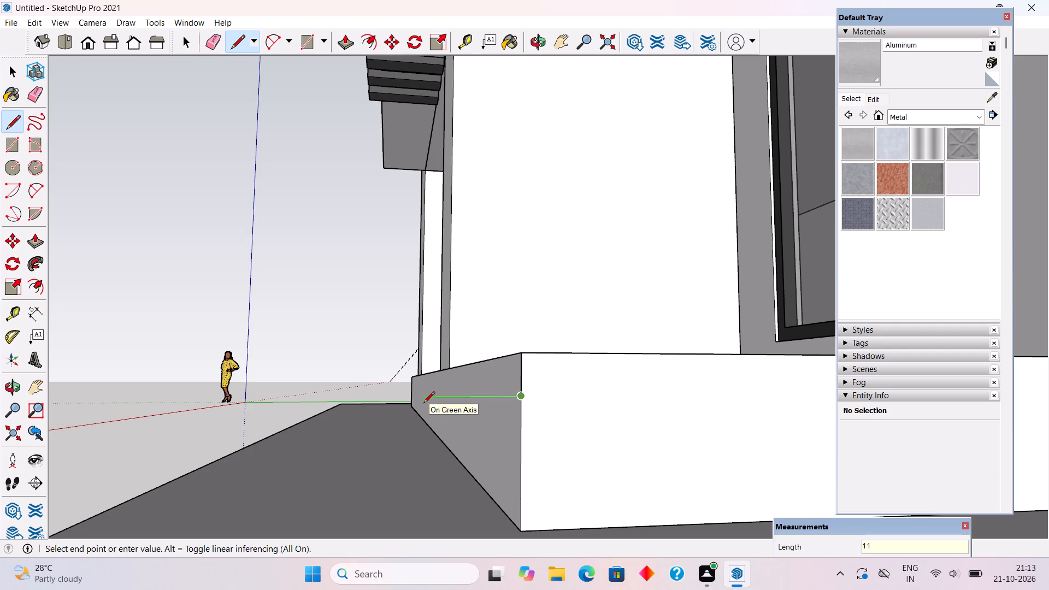
key(BackSpace)
text(1")
key(Return)
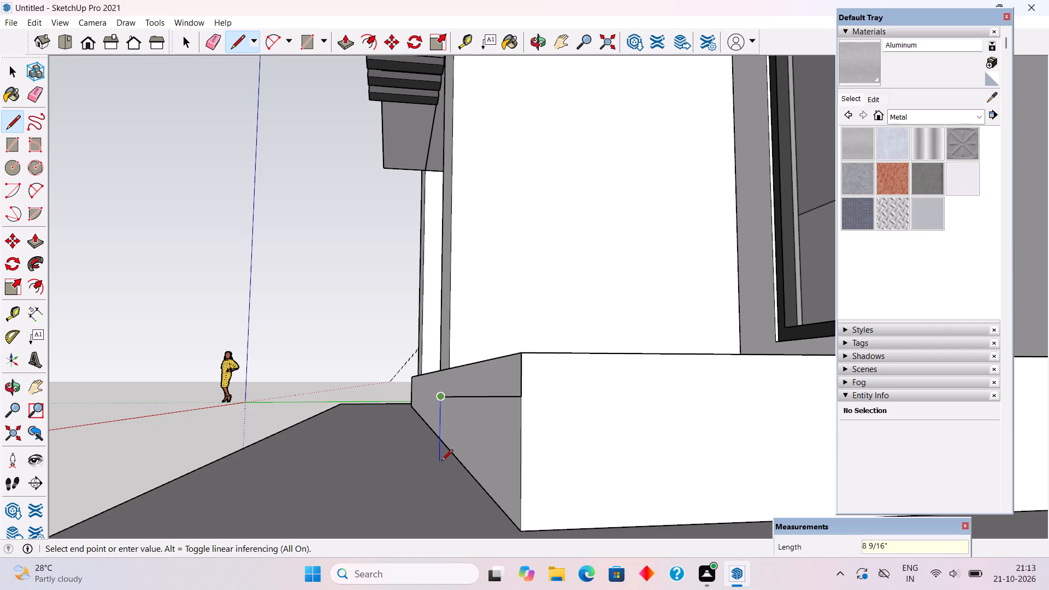
Continue the stair profile with a 6" riser, an 11" tread, another 6" riser and another 11" tread.
text(6")
key(Return)
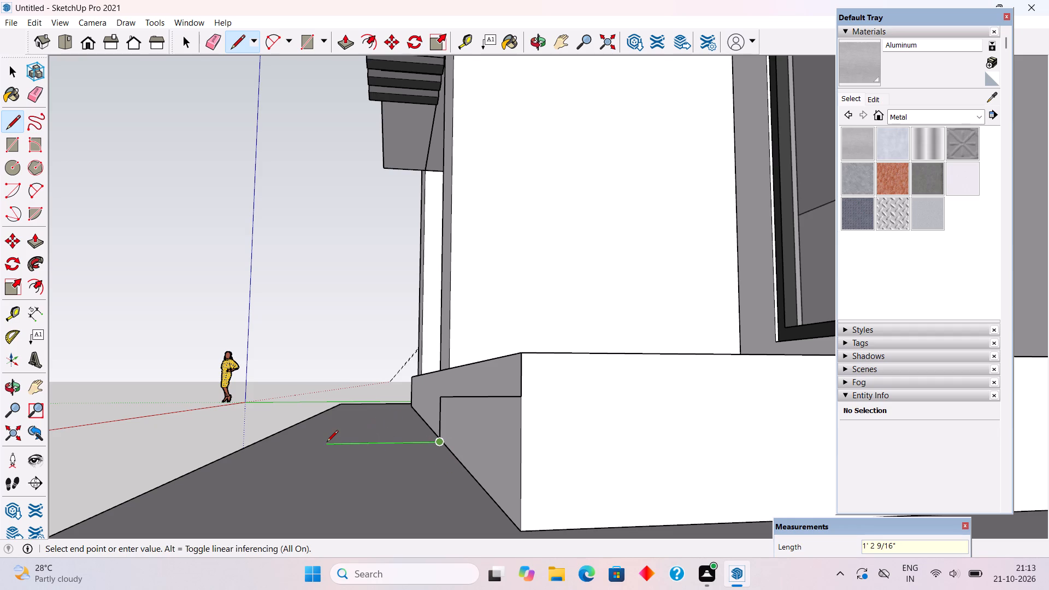
text(11")
key(Return)
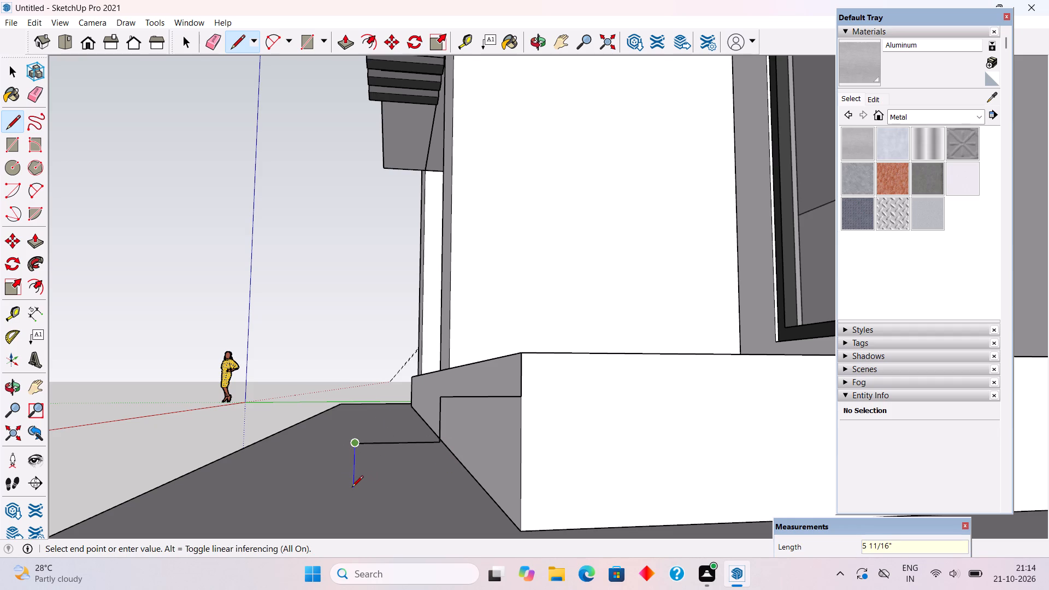
text(6")
key(Return)
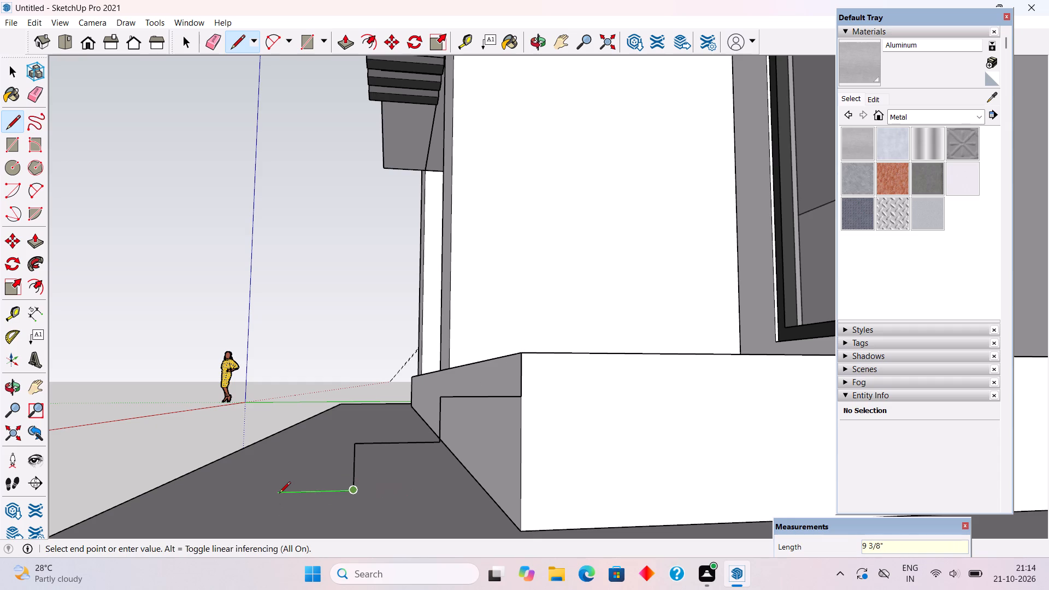
text(11)
key(shift+quotedbl)
key(Return)
Close the stair profile with a last 6" riser, a base line back to the plinth and a 1' 6" vertical up its edge.
scroll(286, 487, down, 5)
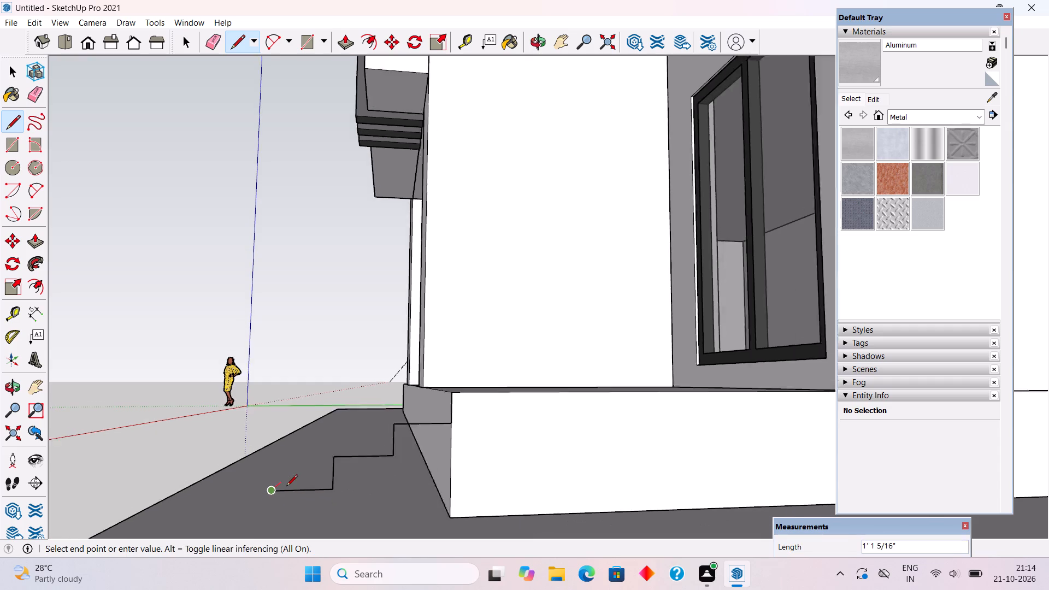
scroll(286, 487, down, 1)
click(276, 518)
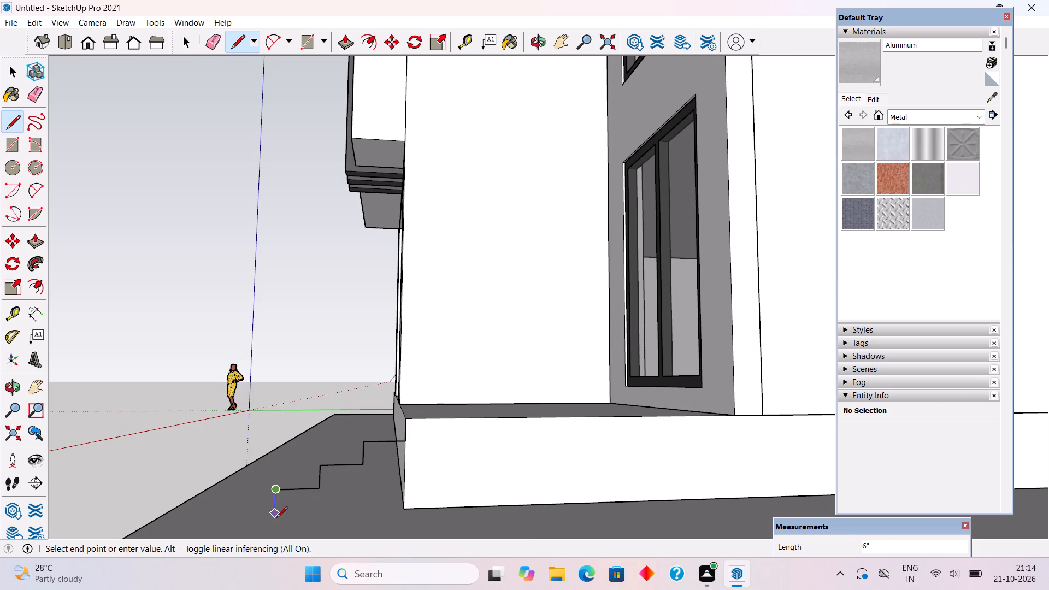
click(405, 513)
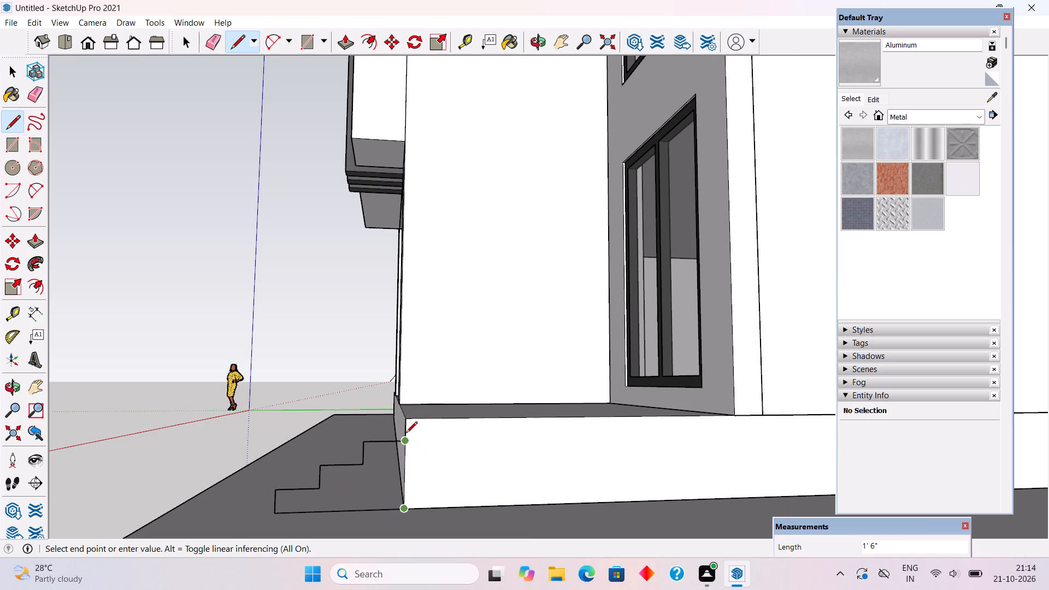
click(405, 438)
scroll(302, 420, down, 4)
middle_drag(357, 435, 624, 430)
key(space)
Push/Pull the stair profile 28' 6" along the front plinth to the inner edge of the tall column beside the door.
middle_drag(417, 389, 669, 456)
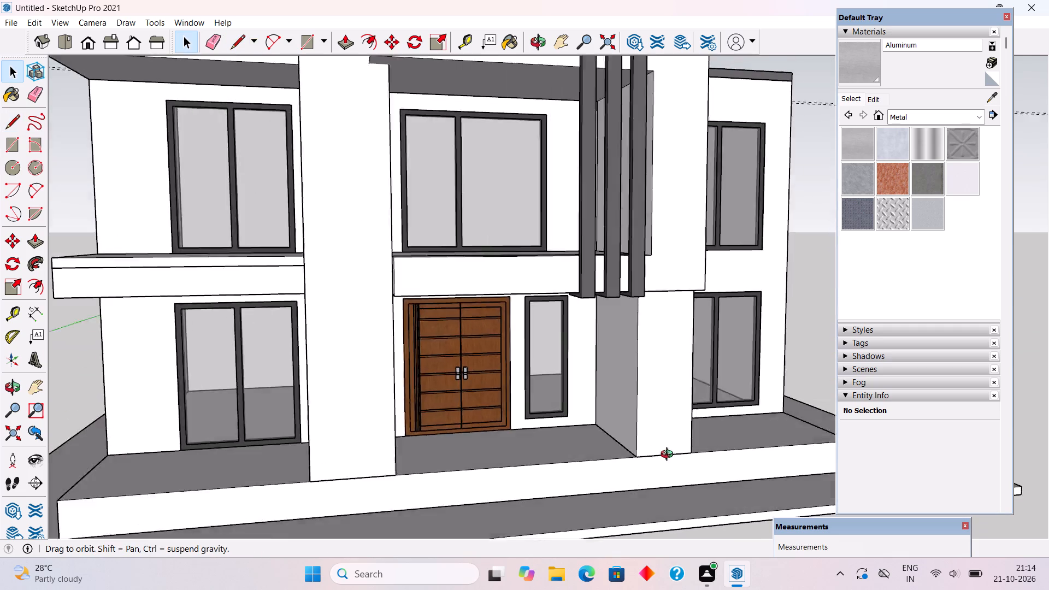
middle_drag(669, 456, 696, 453)
scroll(691, 444, down, 3)
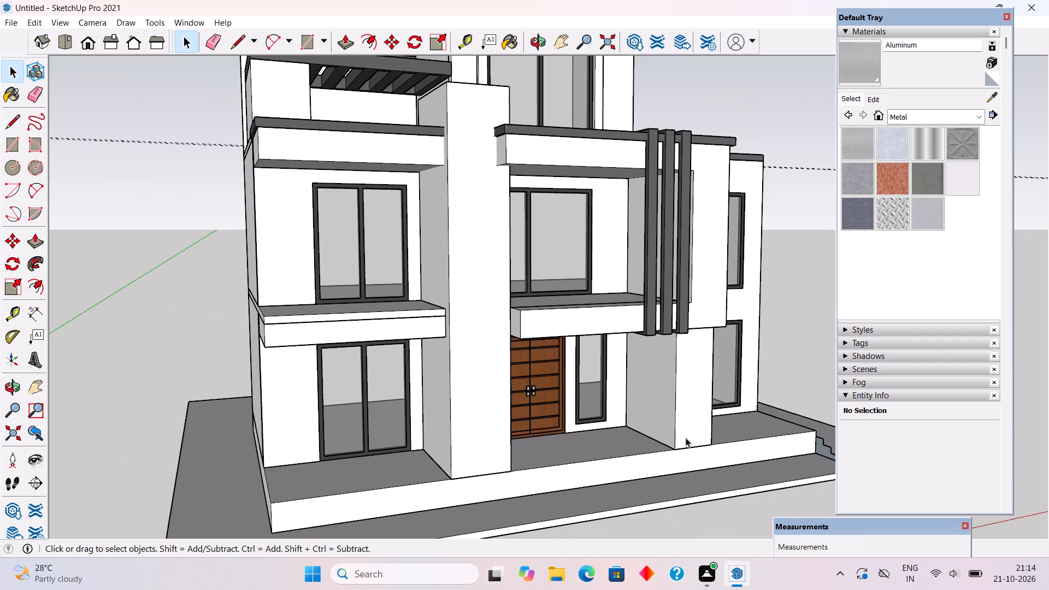
scroll(546, 322, down, 9)
scroll(792, 445, up, 5)
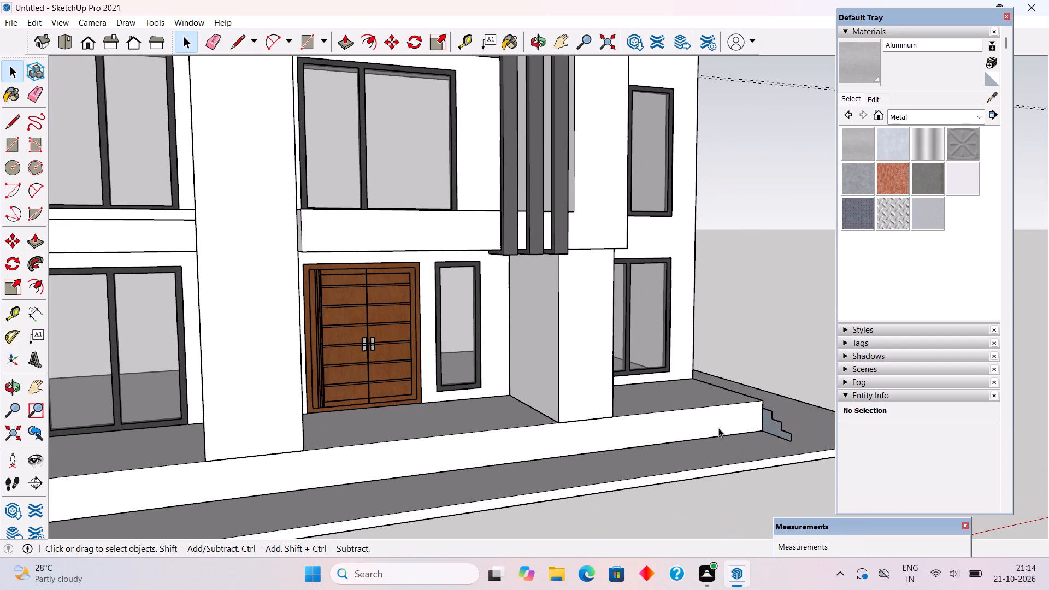
key(p)
click(777, 427)
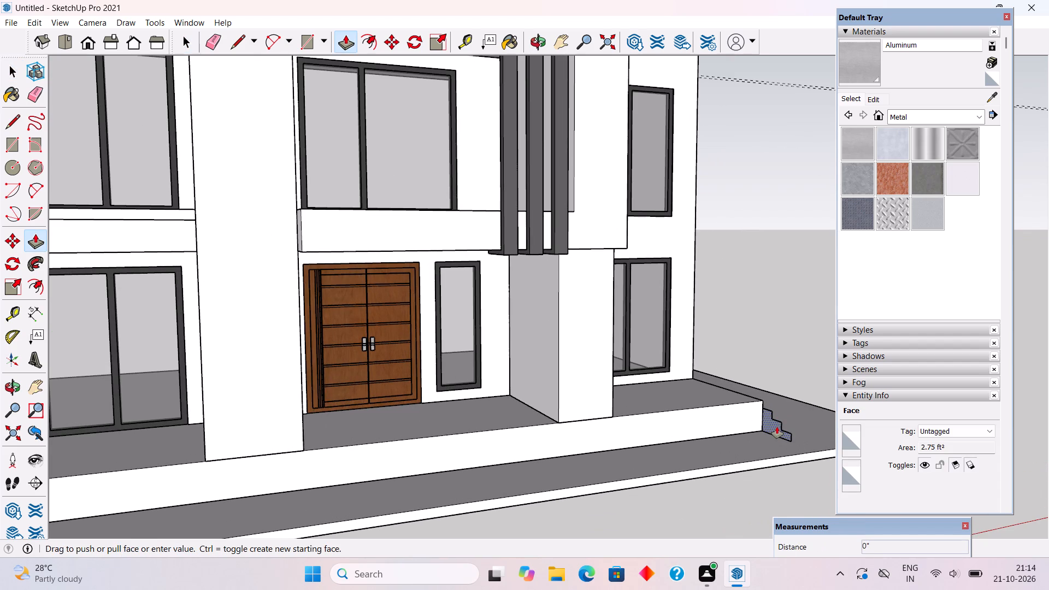
click(304, 440)
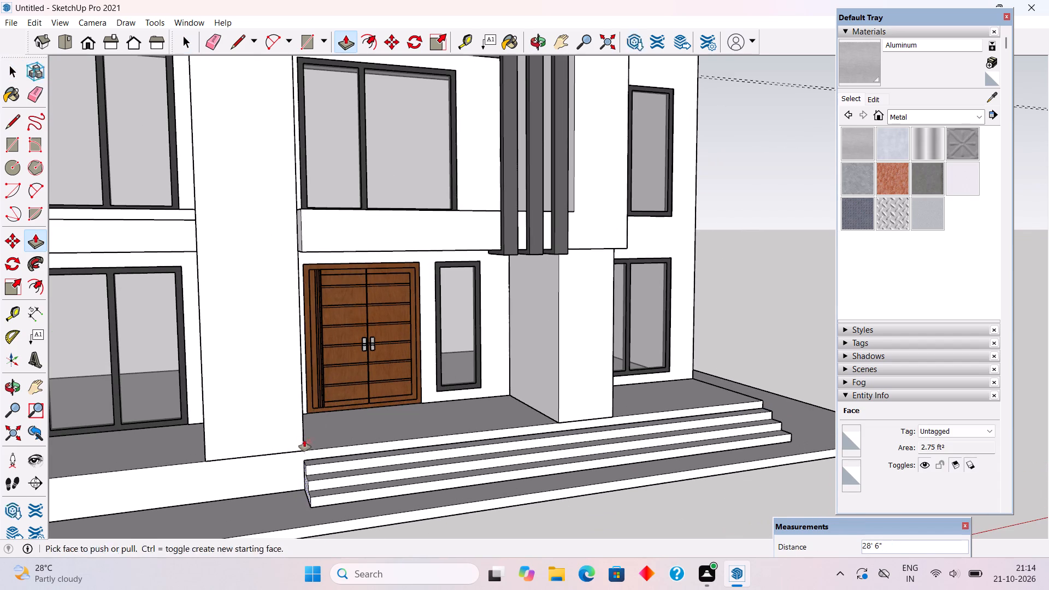
Push the steps' outer end face back to the inner edge of the shorter column, leaving the steps between the two entrance columns.
middle_drag(582, 389, 231, 441)
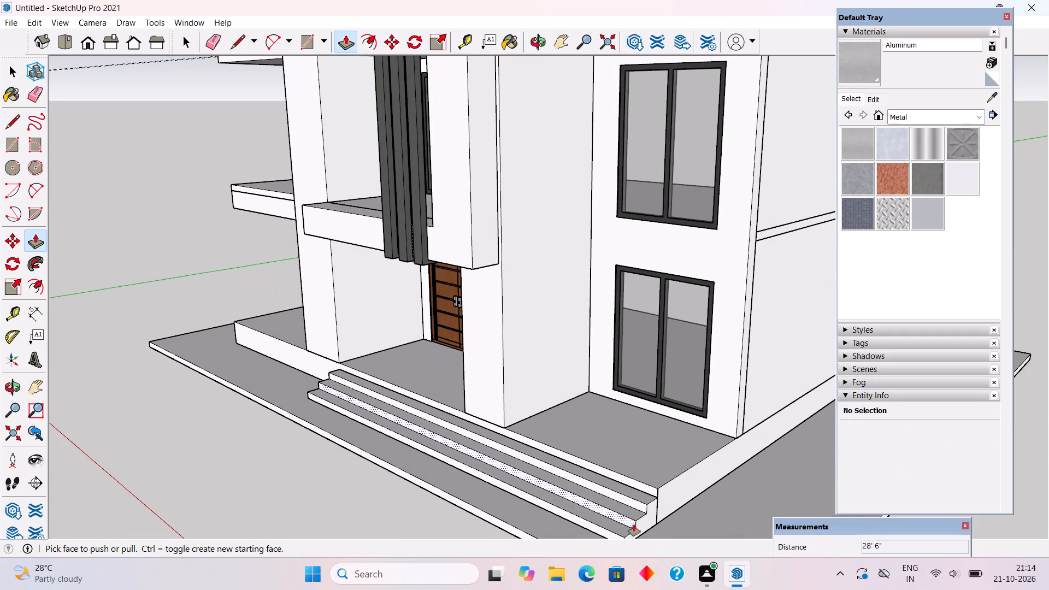
click(643, 518)
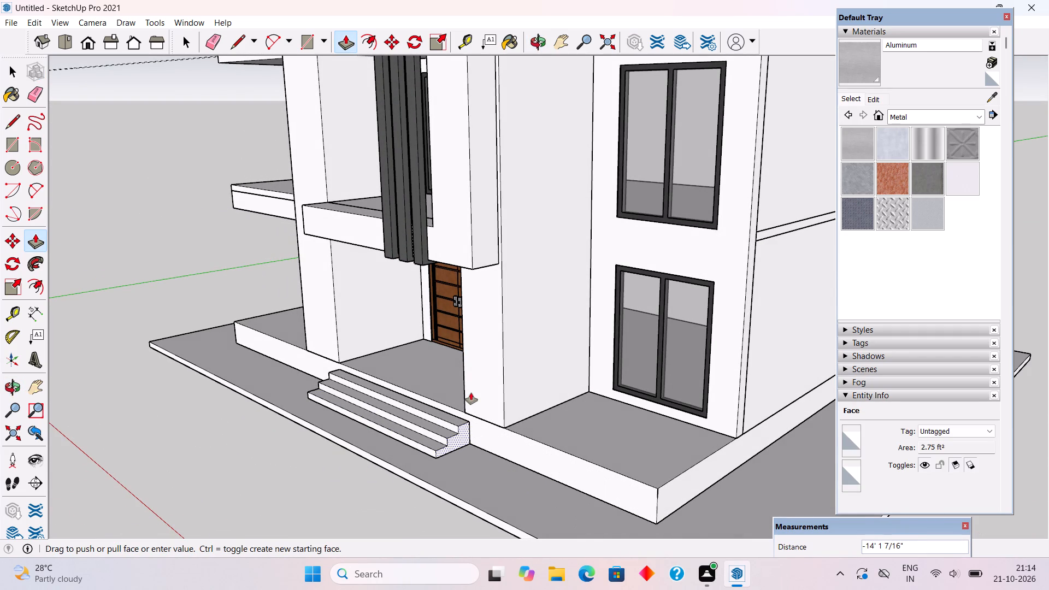
click(464, 393)
key(space)
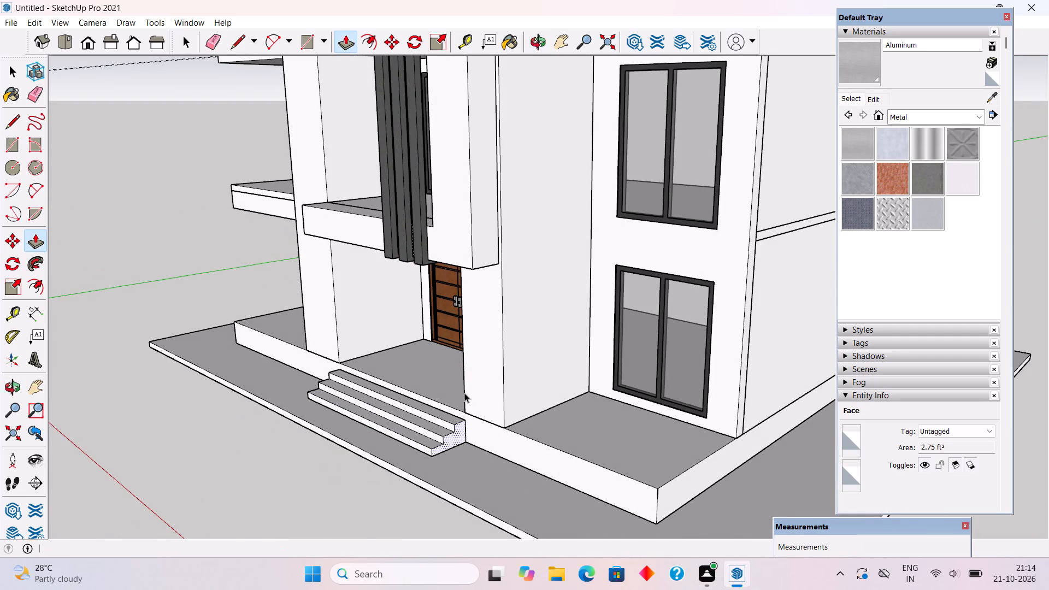
Paint the front face of the tall column beside the door with Wood Floor Dark from the Wood materials.
scroll(464, 393, down, 10)
middle_drag(446, 442, 738, 409)
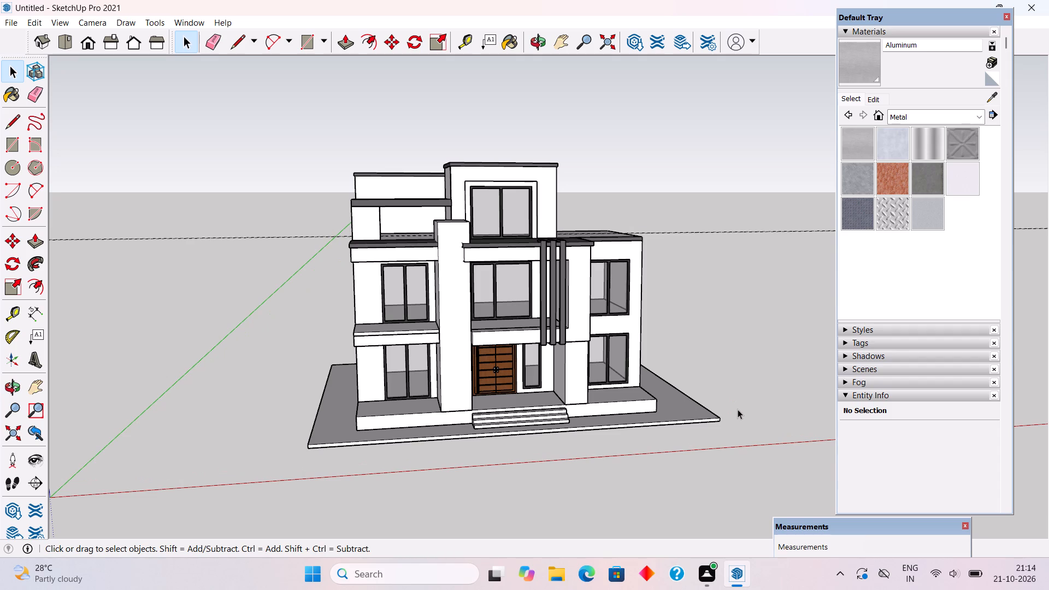
click(921, 116)
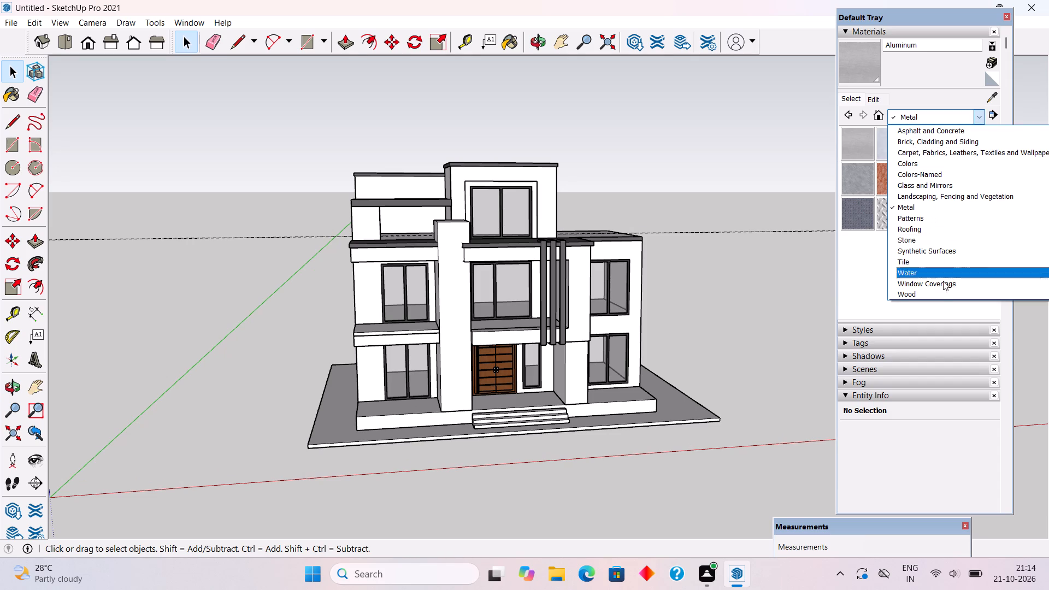
click(945, 294)
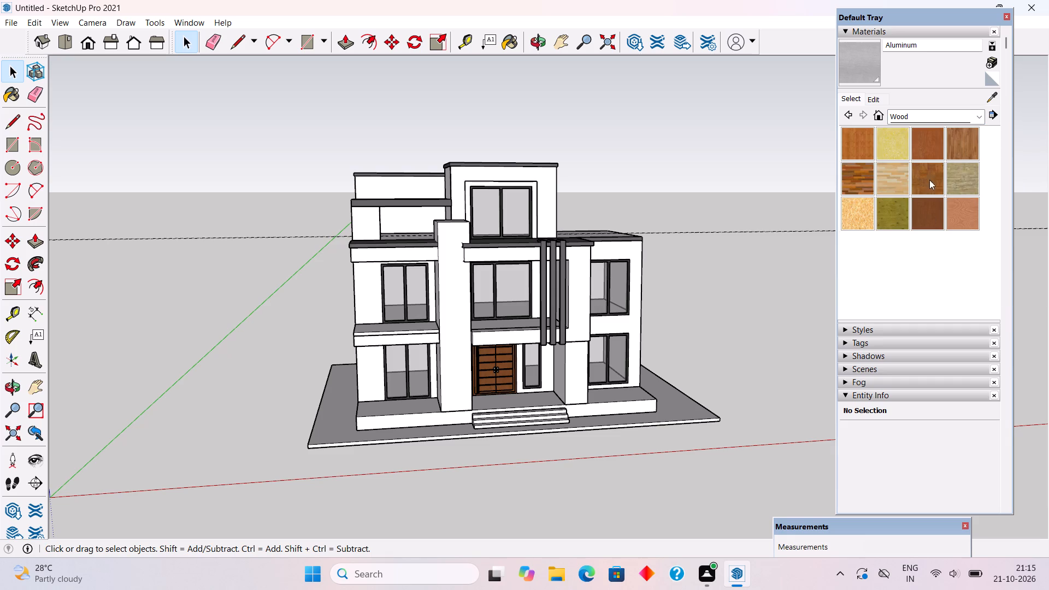
click(954, 154)
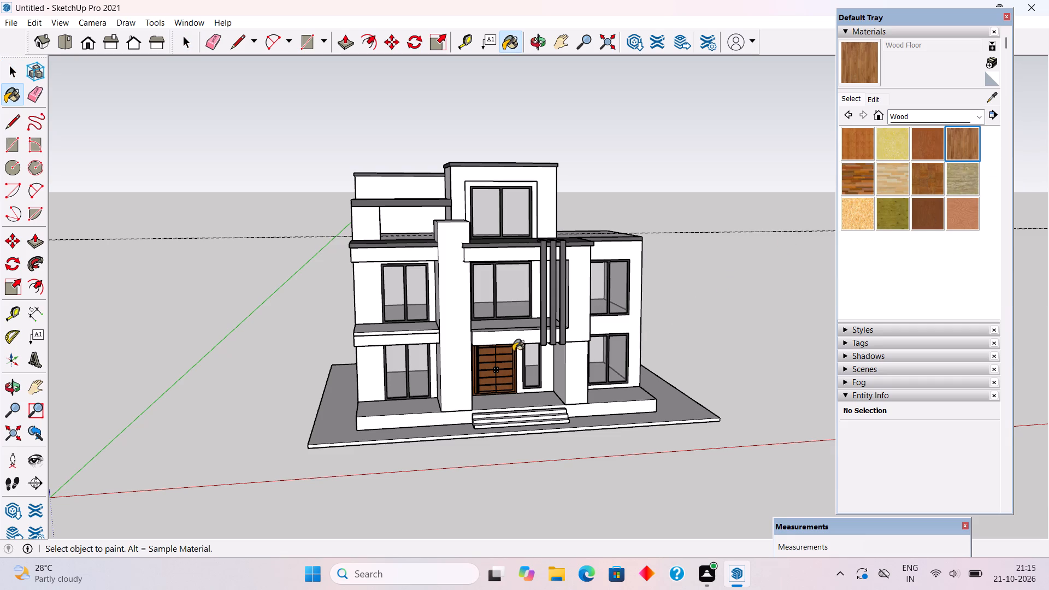
click(865, 176)
click(465, 308)
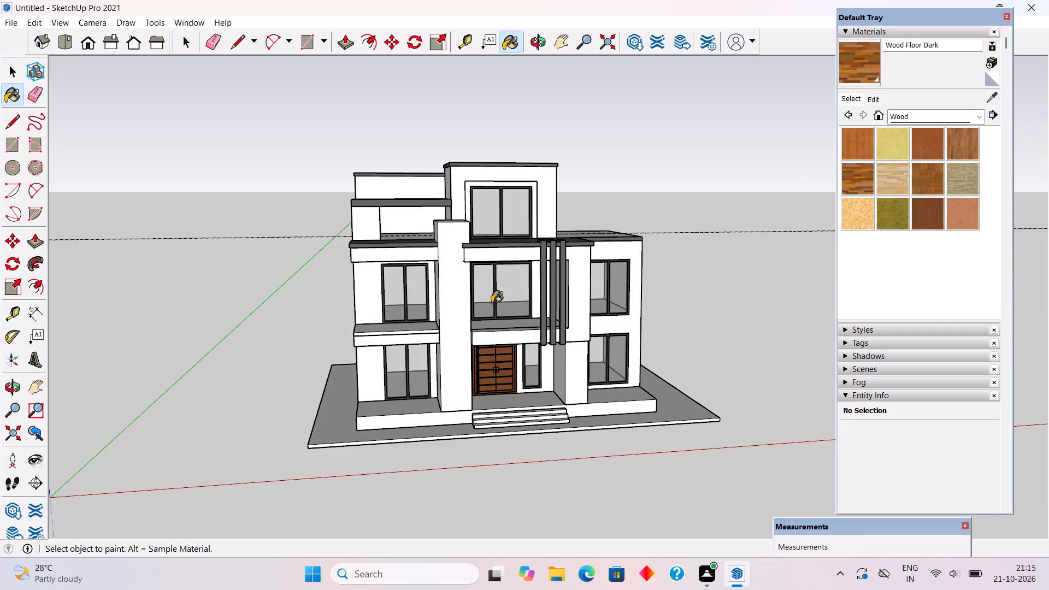
Paint the lower column on the other side of the entrance with Field Rectangle Tile from the Tile materials.
middle_drag(456, 304, 450, 280)
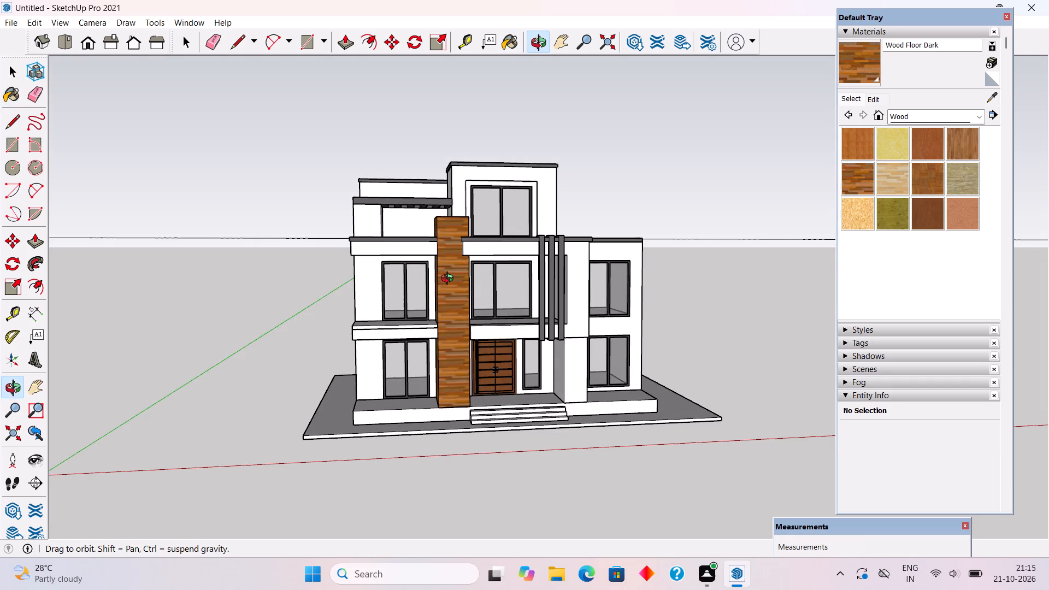
middle_drag(450, 280, 441, 281)
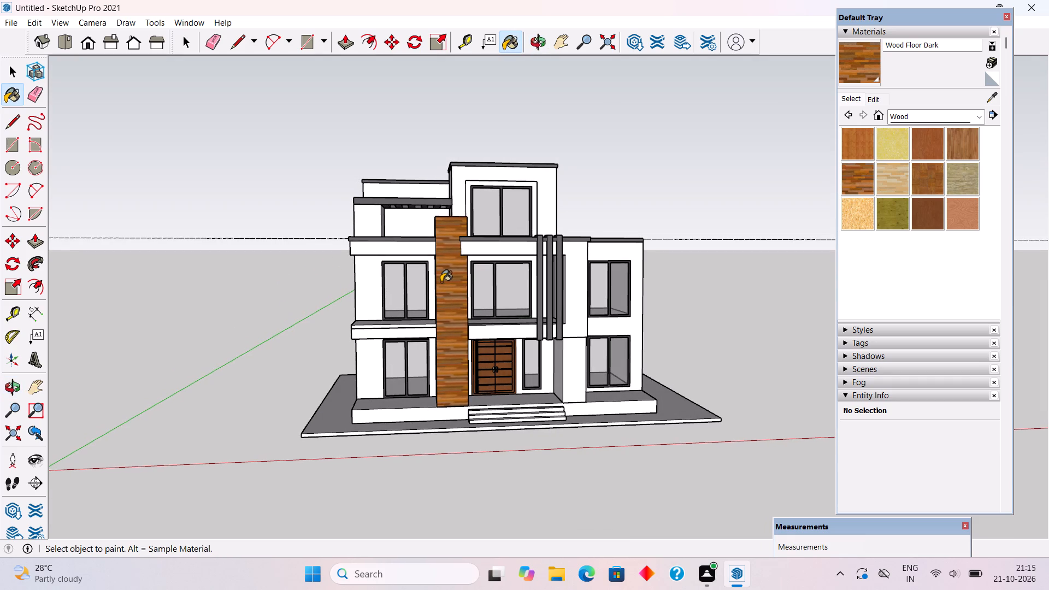
click(948, 119)
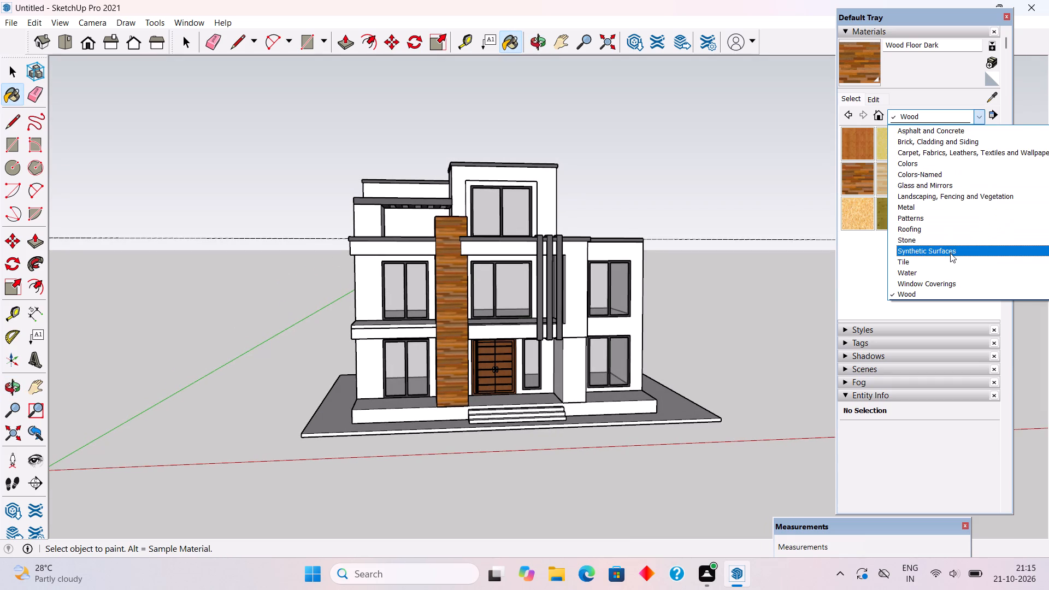
click(952, 262)
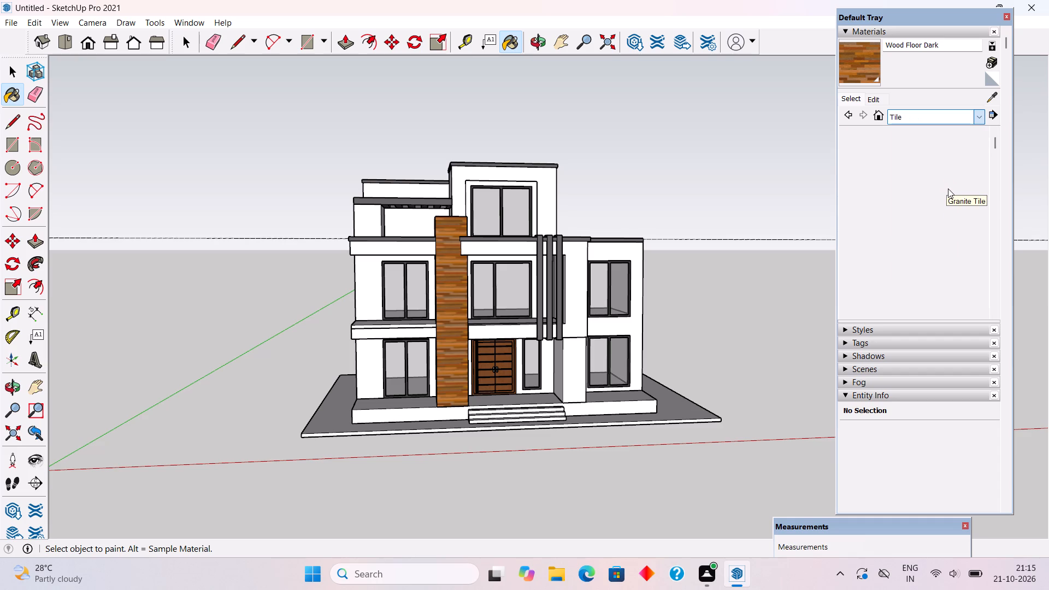
click(888, 183)
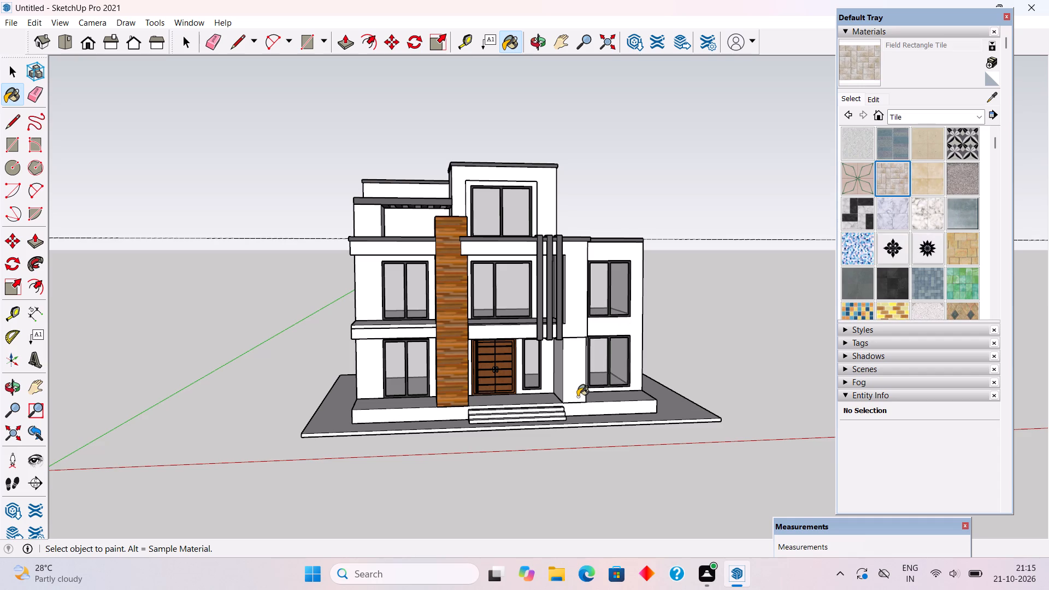
click(577, 396)
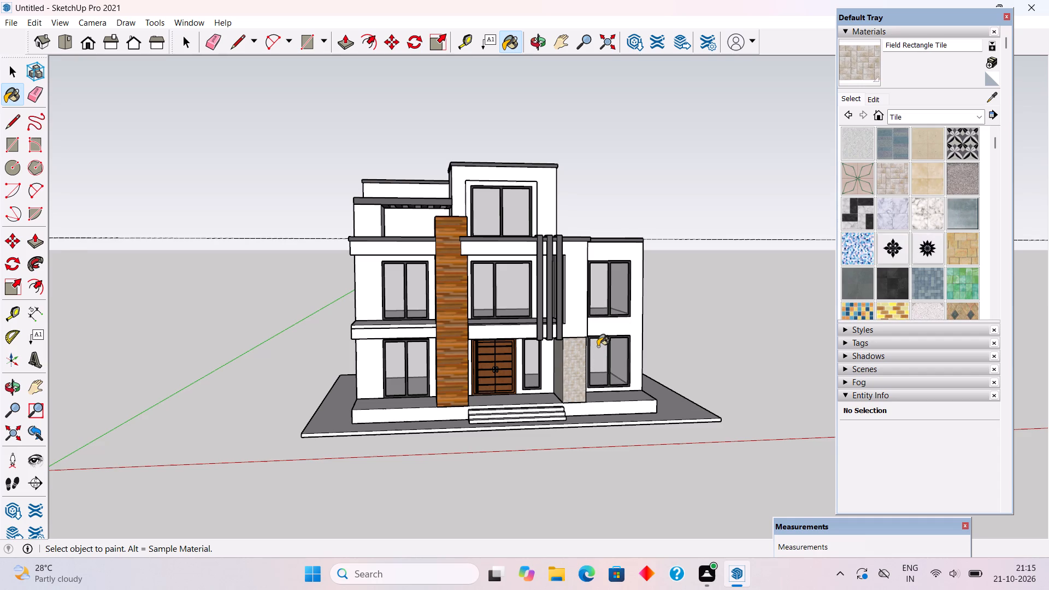
Draw a ground rectangle along the plinth front, from the plinth corner on the tiled column's side to the steps' front corner.
scroll(577, 392, up, 4)
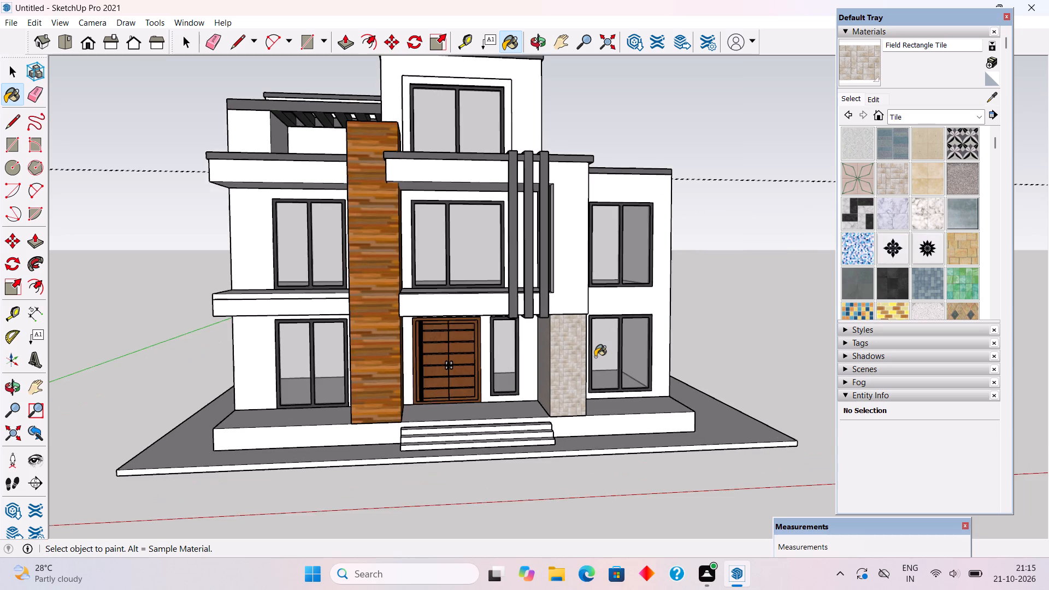
scroll(594, 357, up, 7)
scroll(576, 325, down, 4)
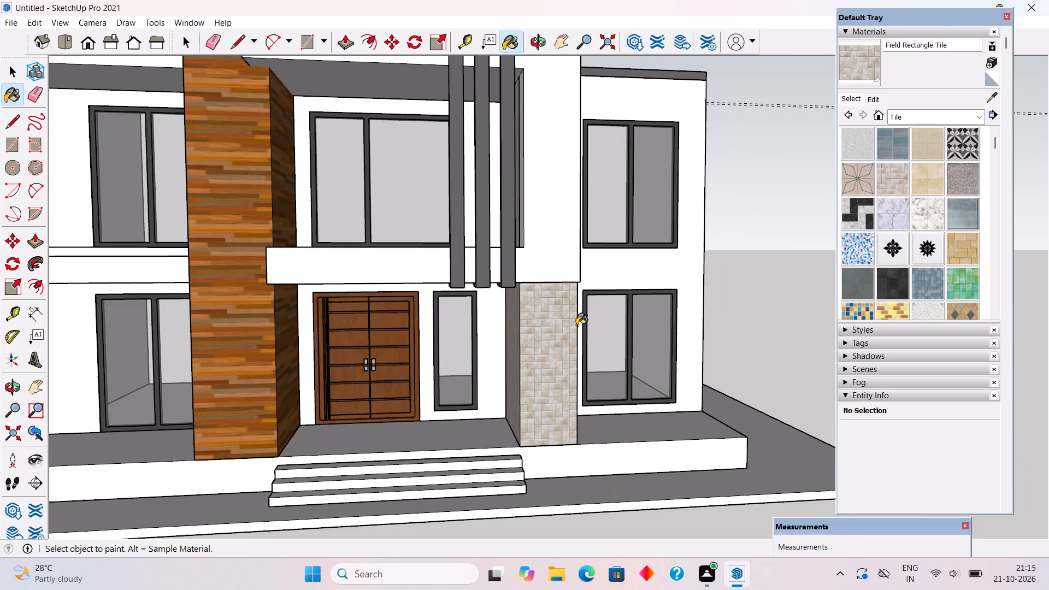
key(space)
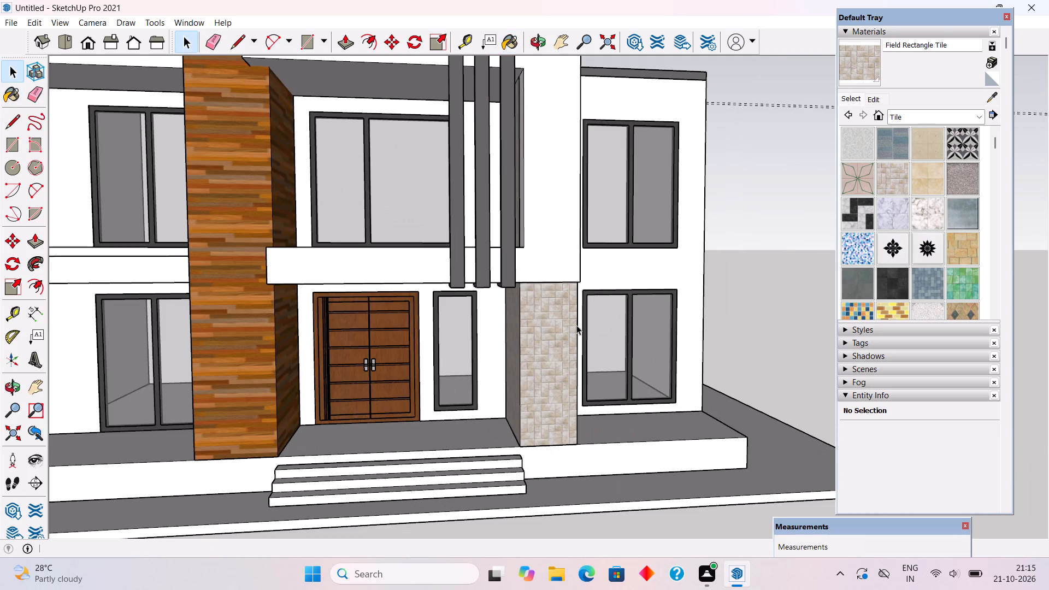
scroll(588, 327, down, 2)
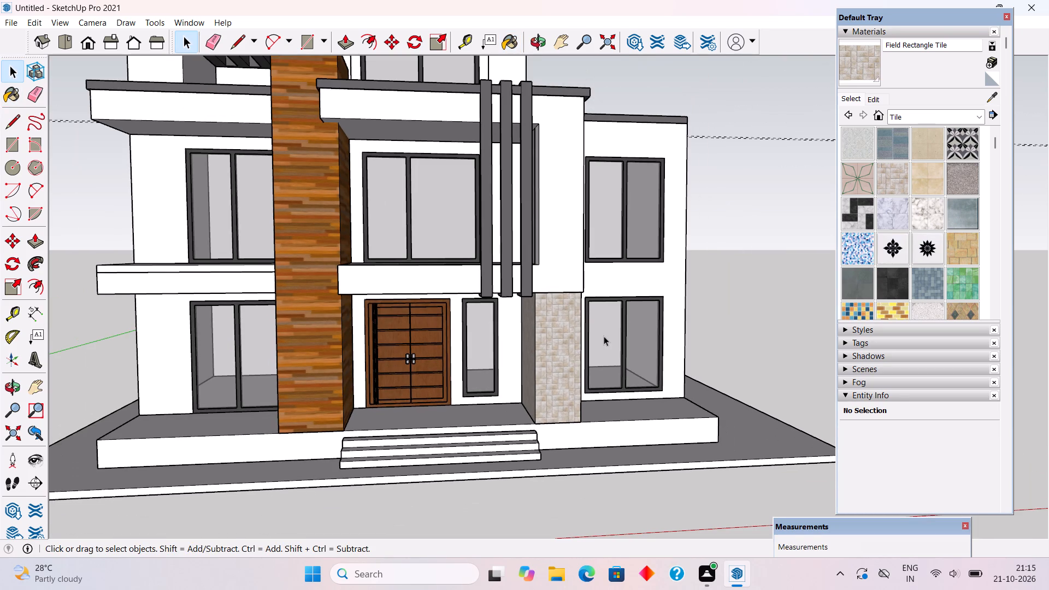
middle_drag(645, 389, 617, 456)
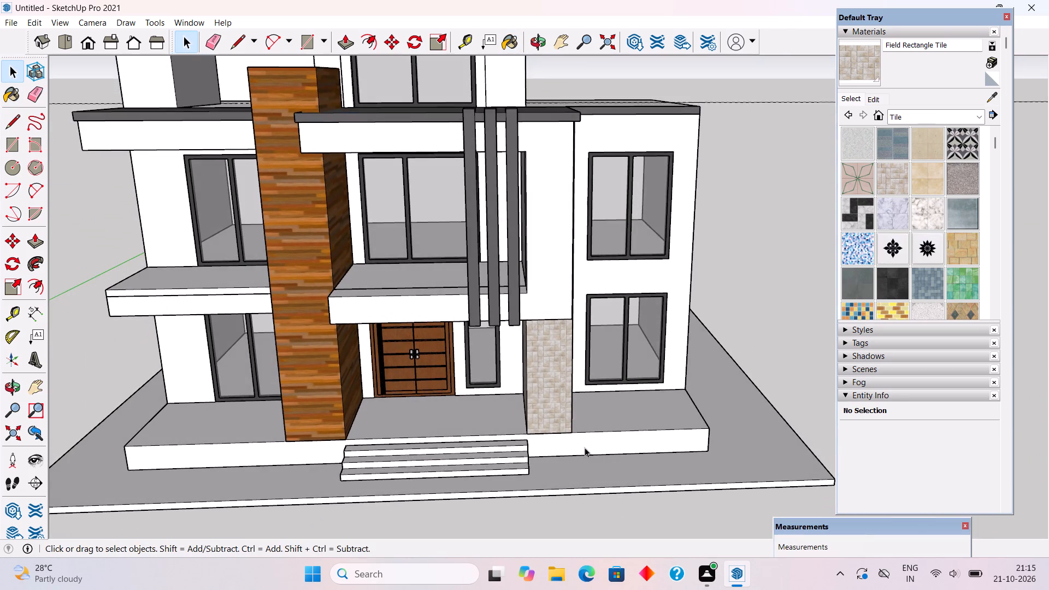
scroll(585, 447, up, 4)
middle_drag(581, 469, 525, 491)
key(r)
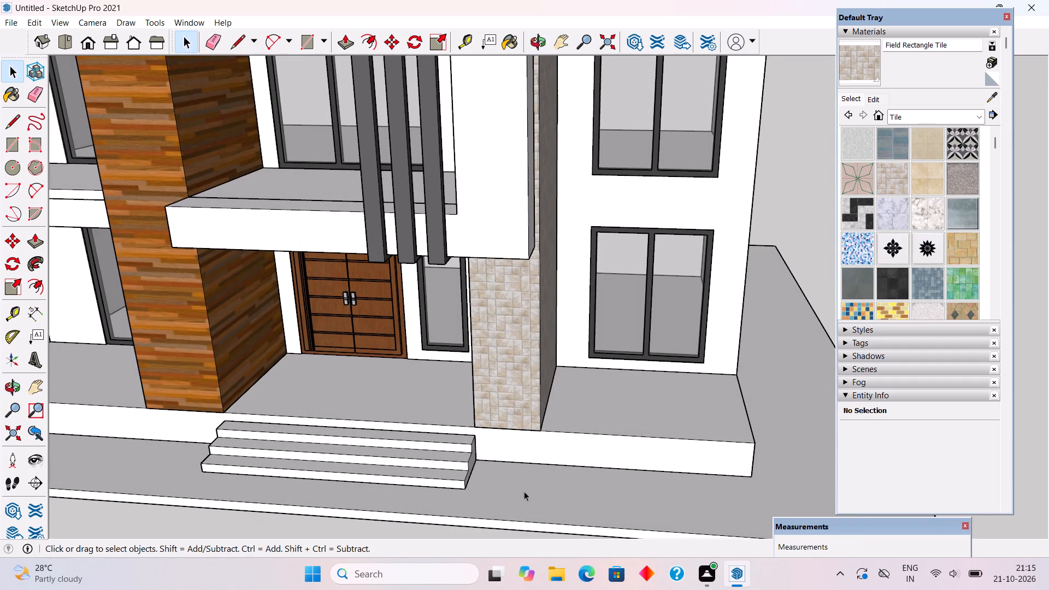
click(750, 476)
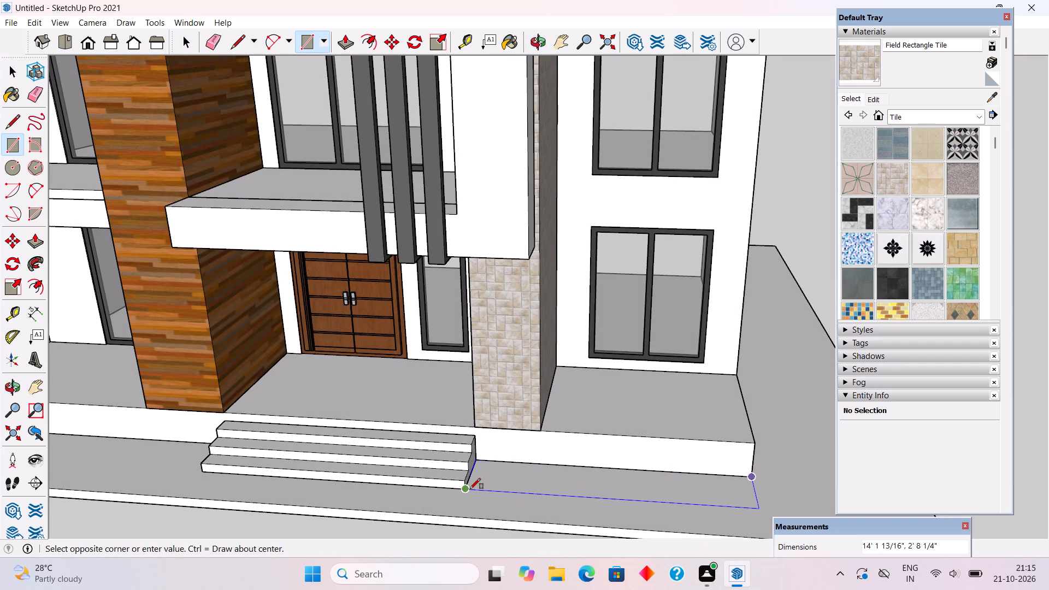
click(470, 489)
Push/Pull the new rectangle up to the height of the plinth beside the tiled column.
key(p)
click(493, 481)
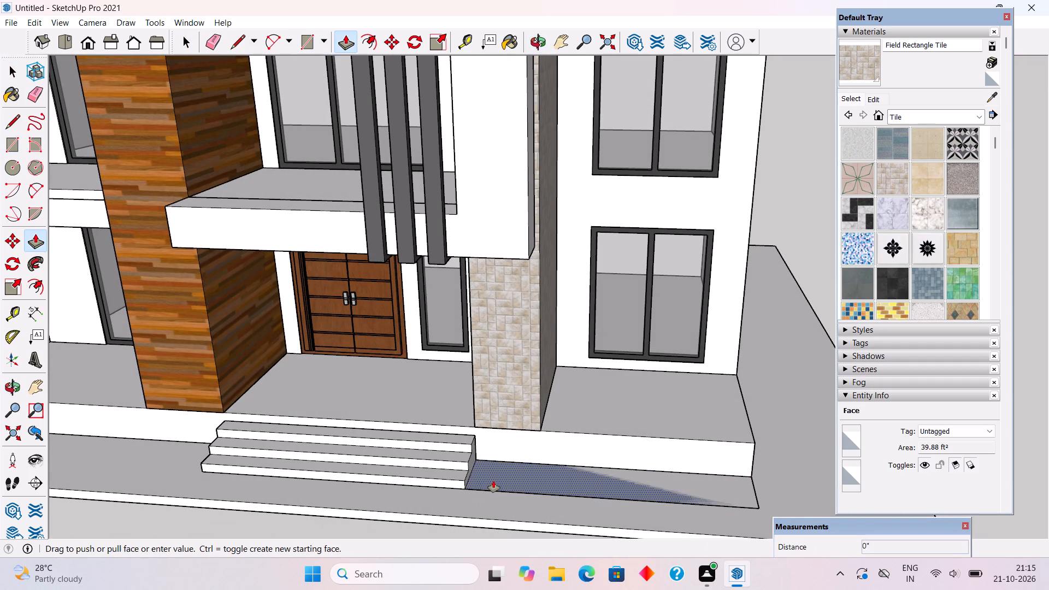
middle_drag(609, 461, 505, 463)
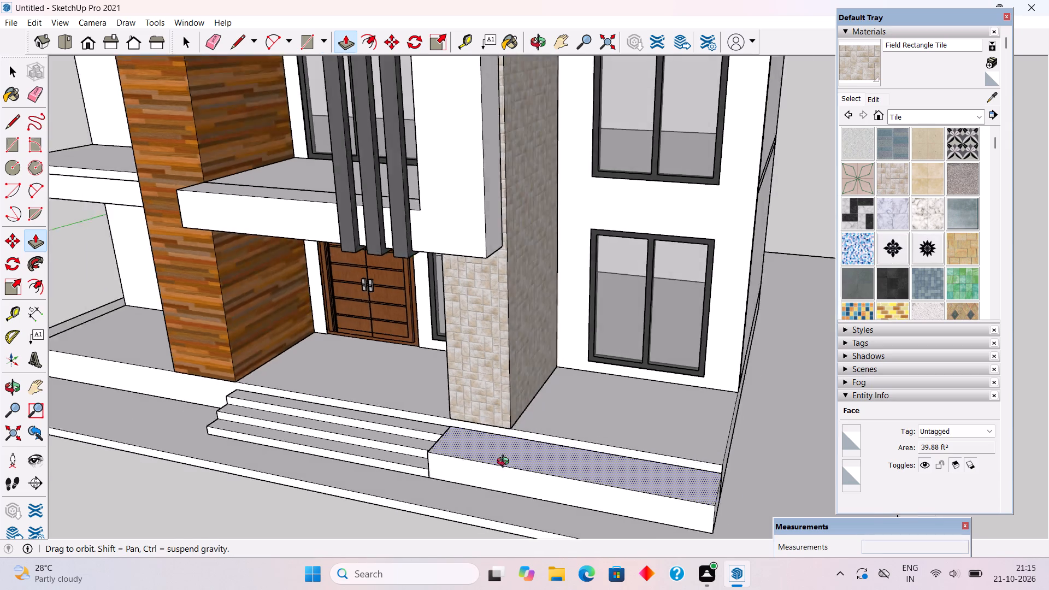
middle_drag(505, 463, 415, 463)
click(619, 489)
key(space)
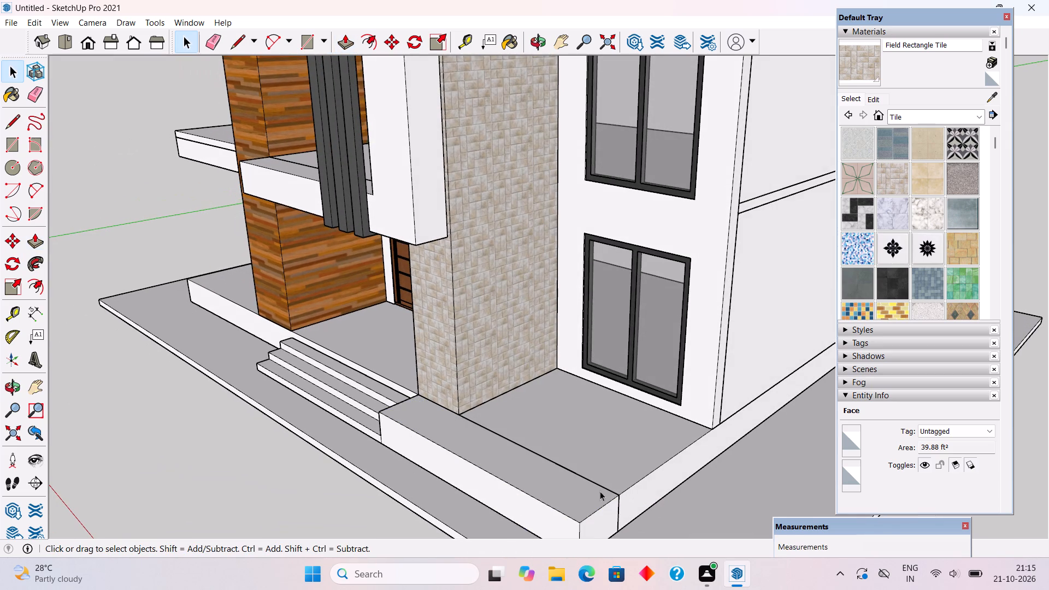
Offset the top face outline of the new block beside the steps inward by about 5".
click(579, 494)
key(f)
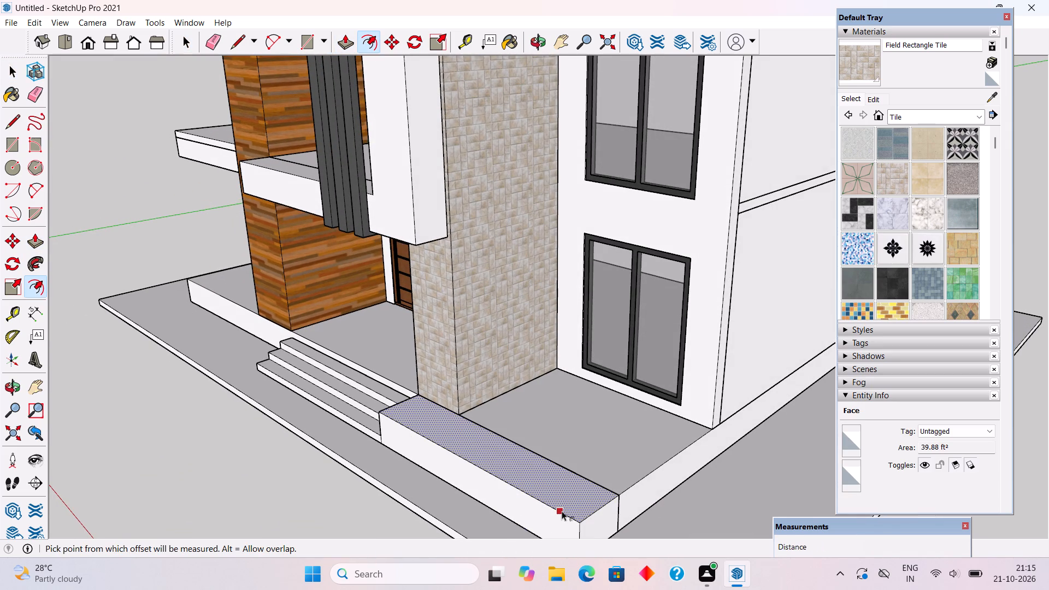
click(562, 511)
click(563, 506)
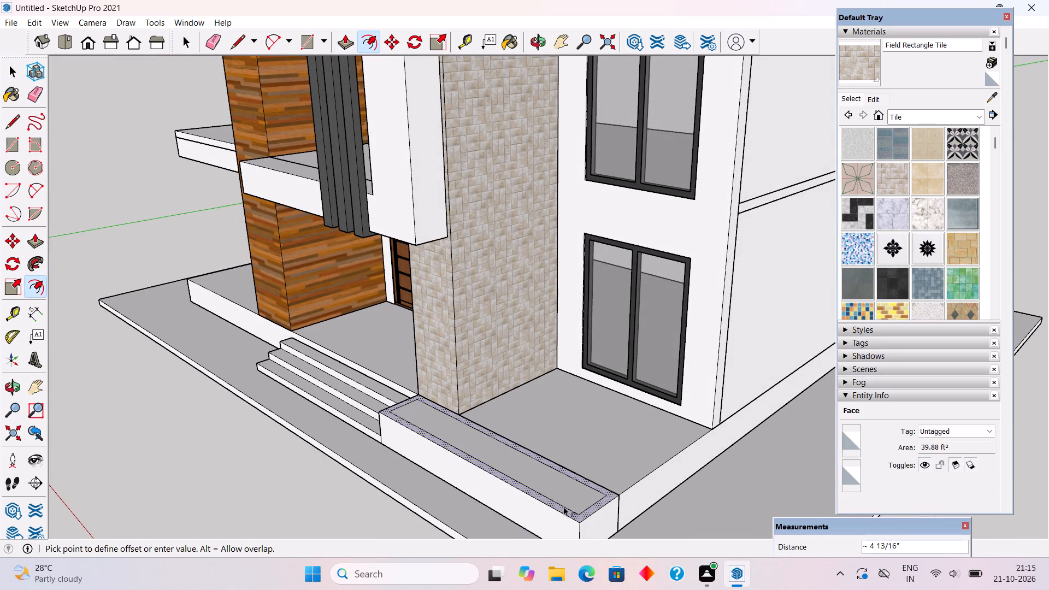
key(space)
Push the inner top face of the block down slightly to form a shallow planter recess.
click(567, 498)
key(p)
click(567, 498)
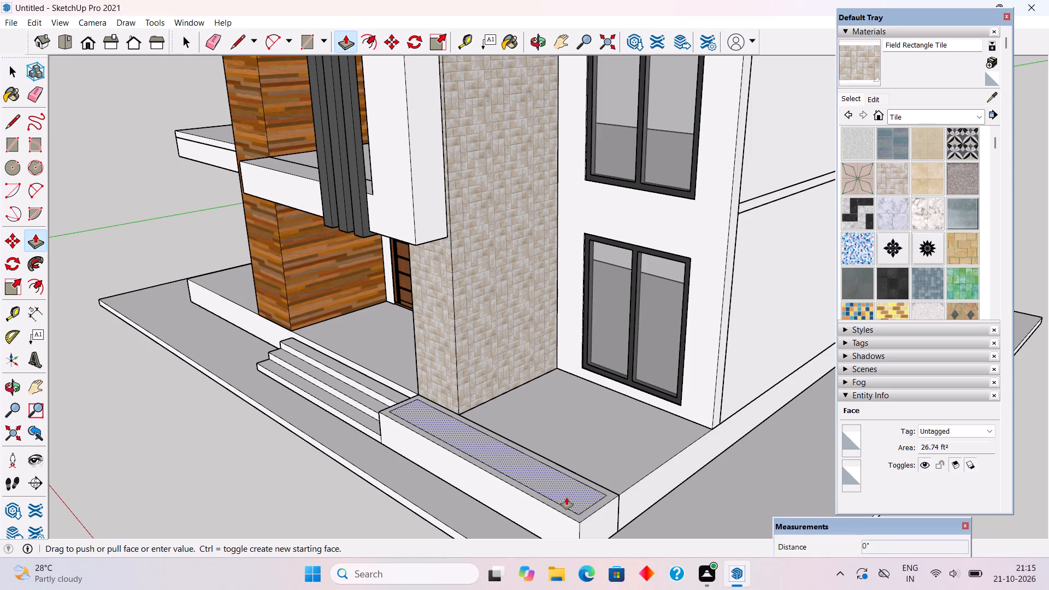
click(568, 499)
key(space)
Make a group from the connected planter block and entrance steps.
scroll(568, 499, down, 5)
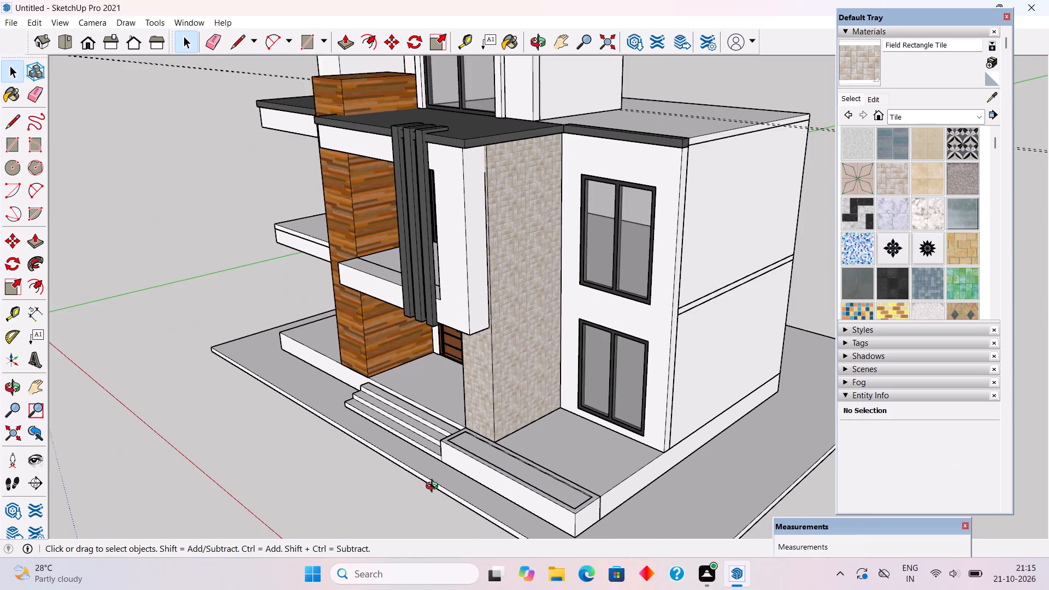
middle_drag(434, 487, 524, 466)
triple_click(529, 465)
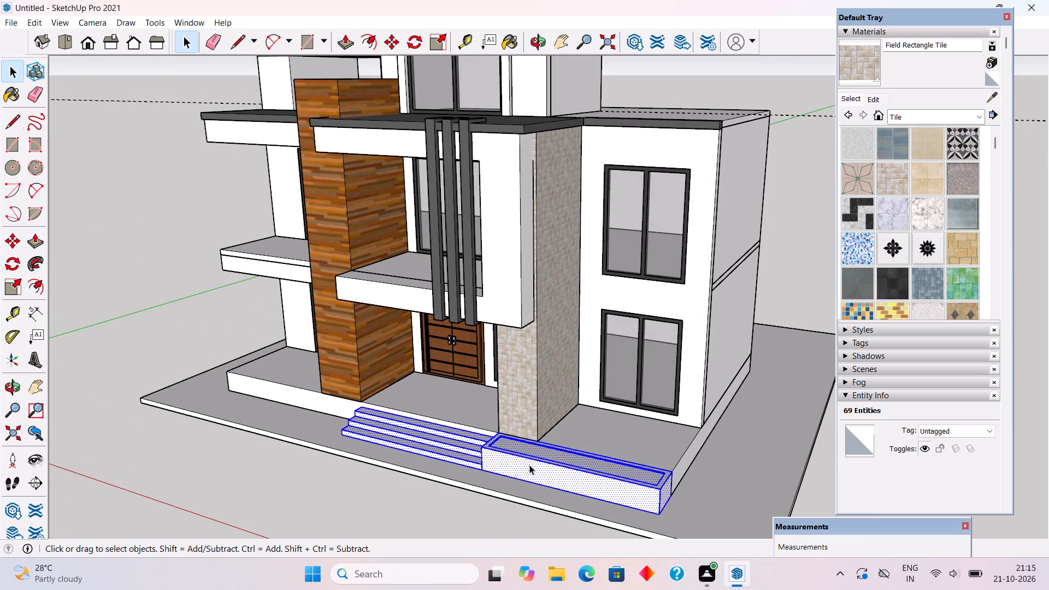
right_click(529, 465)
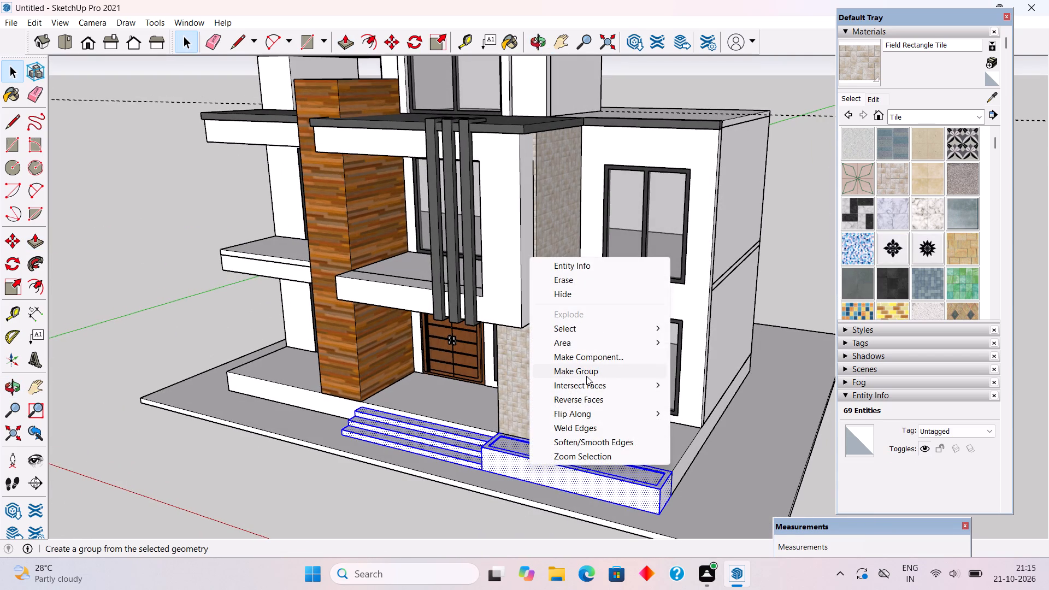
click(586, 376)
scroll(586, 376, down, 4)
click(494, 508)
Draw a matching ground rectangle on the wood column's side, from the plinth's outer corner to the steps' front corner.
middle_drag(433, 468, 531, 463)
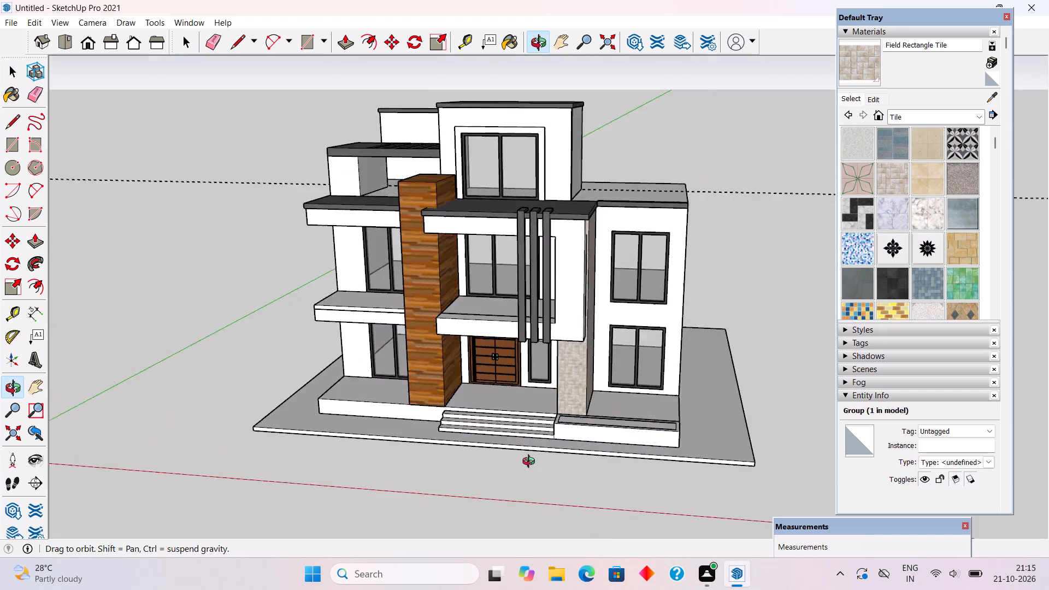
middle_drag(531, 463, 691, 495)
scroll(415, 479, up, 4)
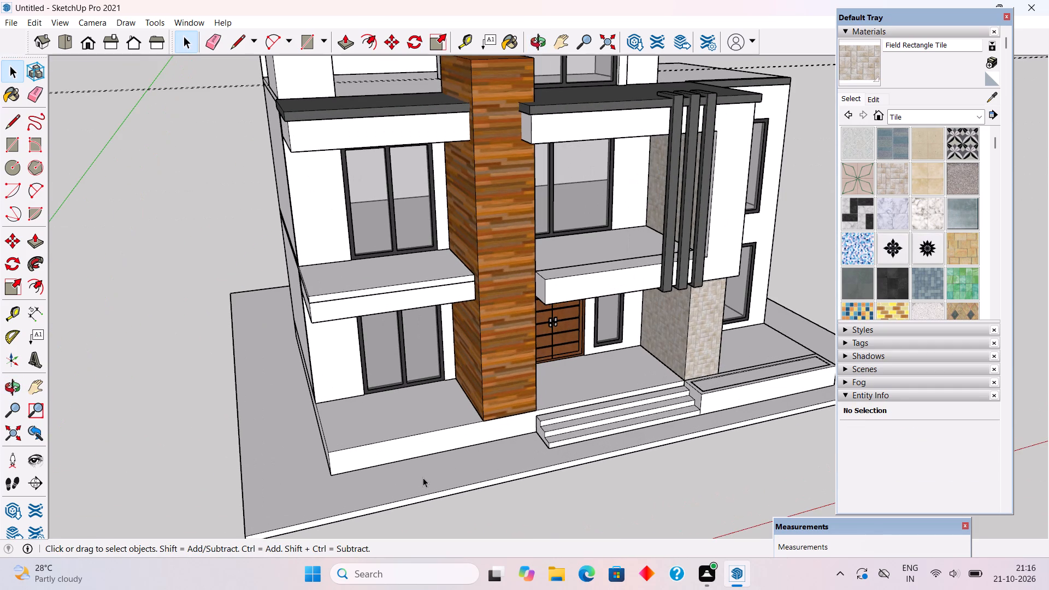
key(r)
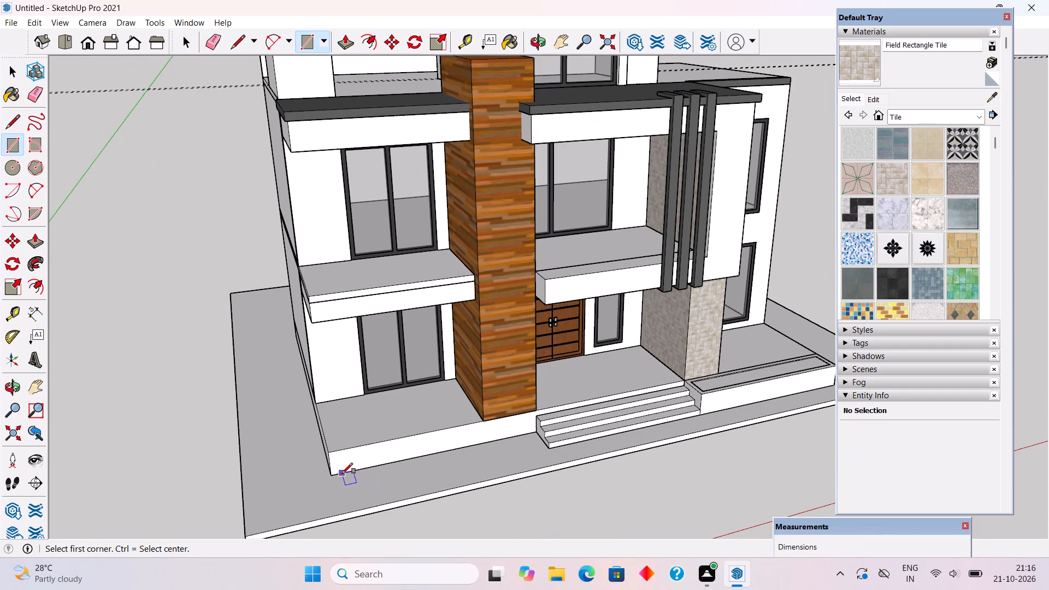
click(338, 474)
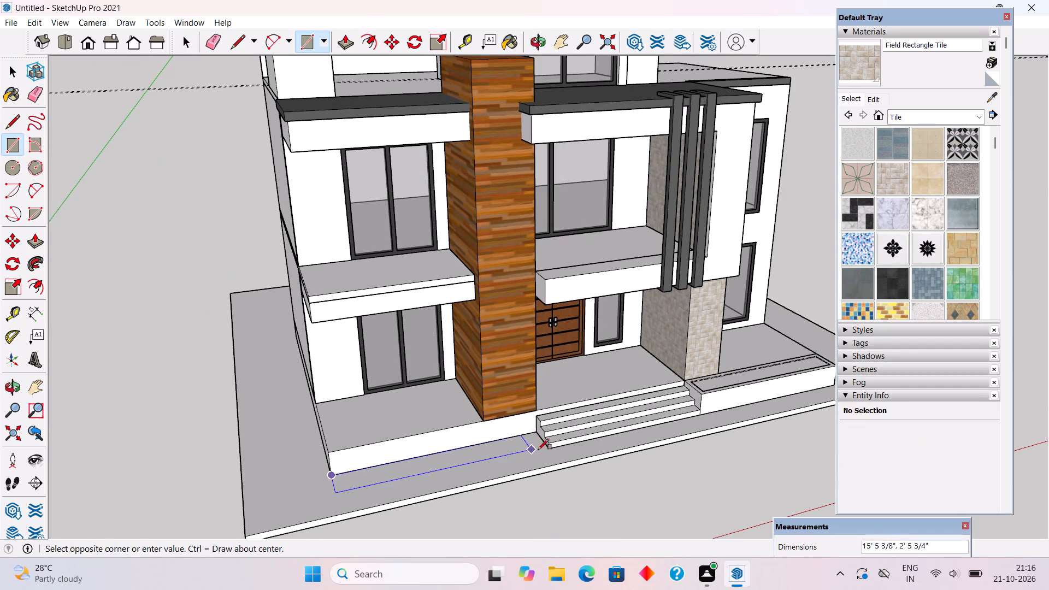
click(551, 450)
Push/Pull the rectangle on the wood column's side up 2' to the plinth top.
key(p)
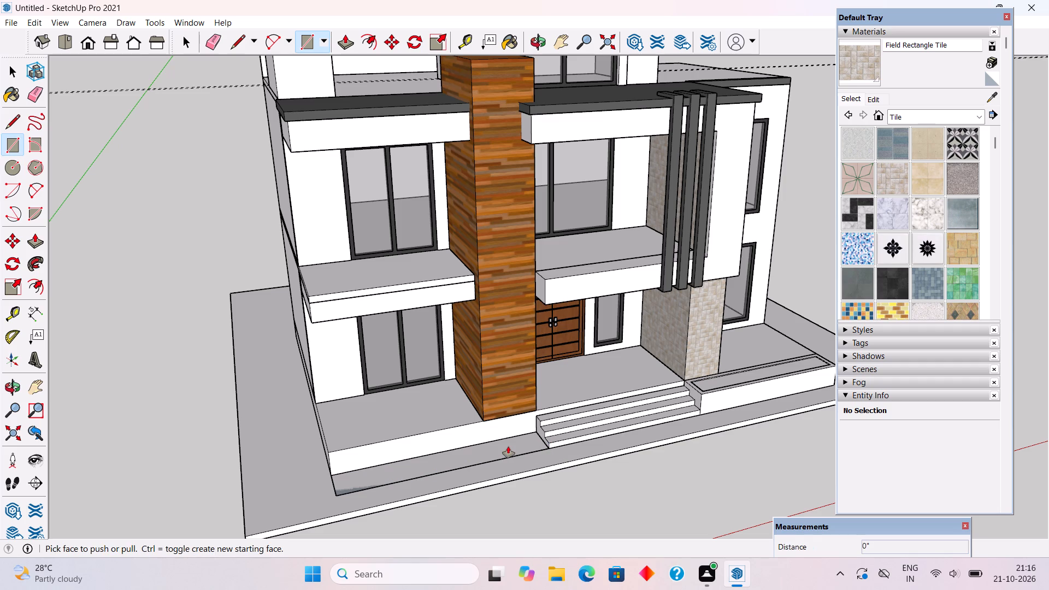
click(508, 446)
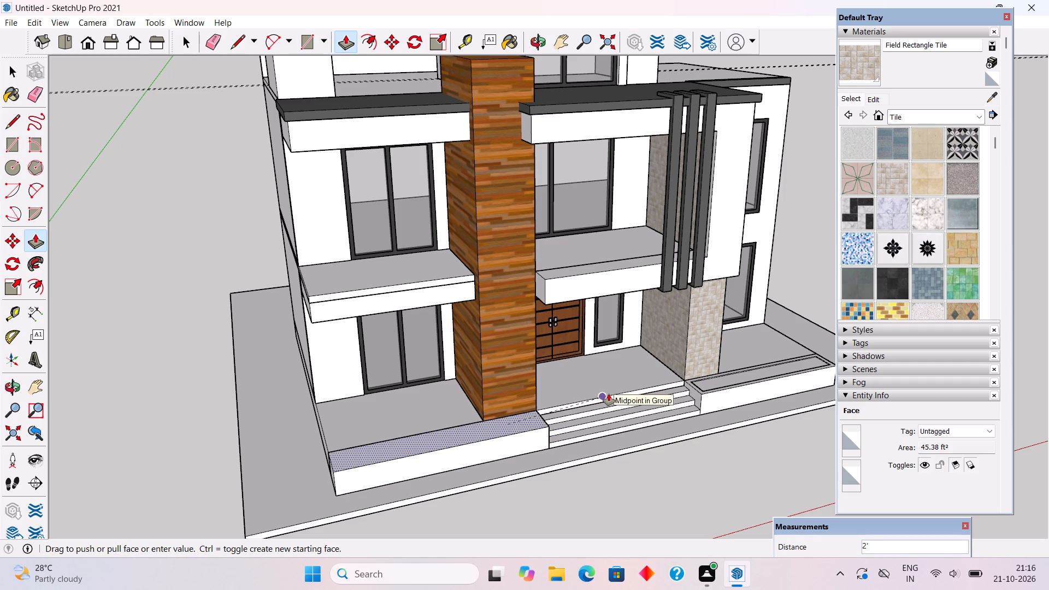
click(609, 394)
Offset the top face outline of the block in front of the wood column inward by about 5".
key(t)
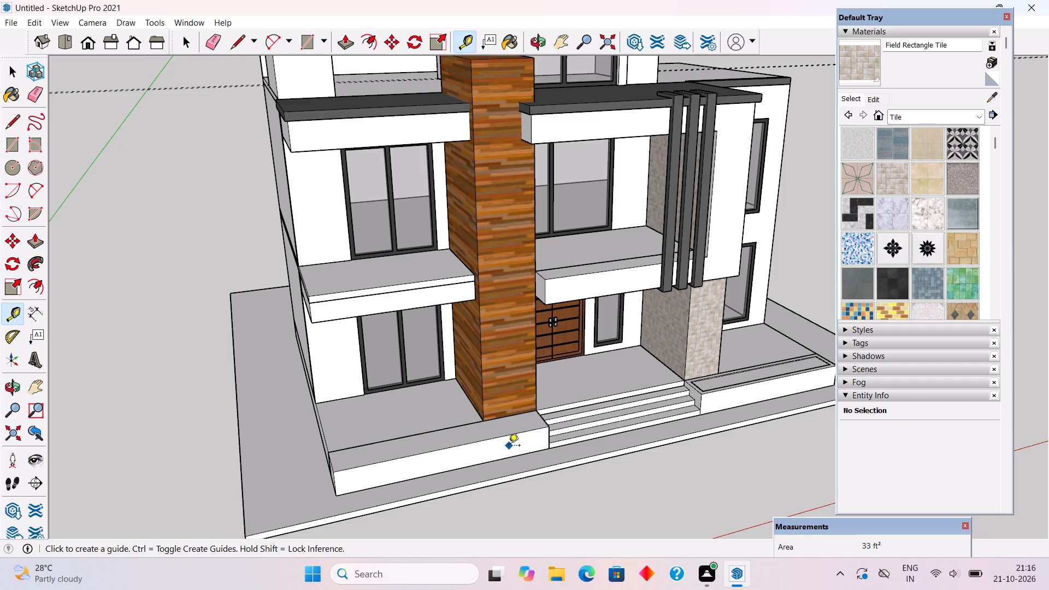
key(f)
middle_drag(491, 417, 476, 472)
scroll(473, 465, up, 4)
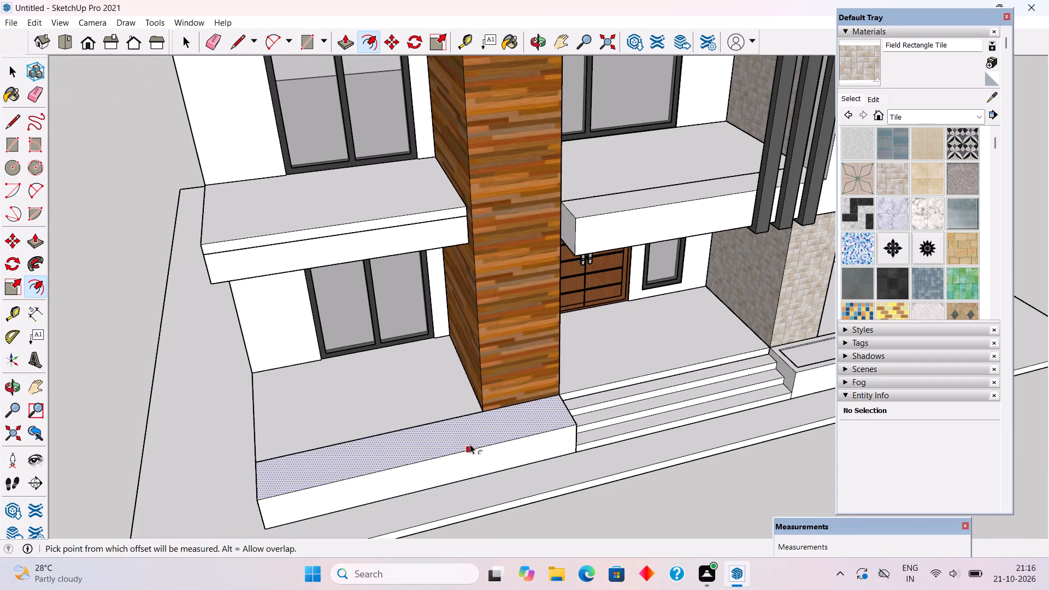
click(470, 444)
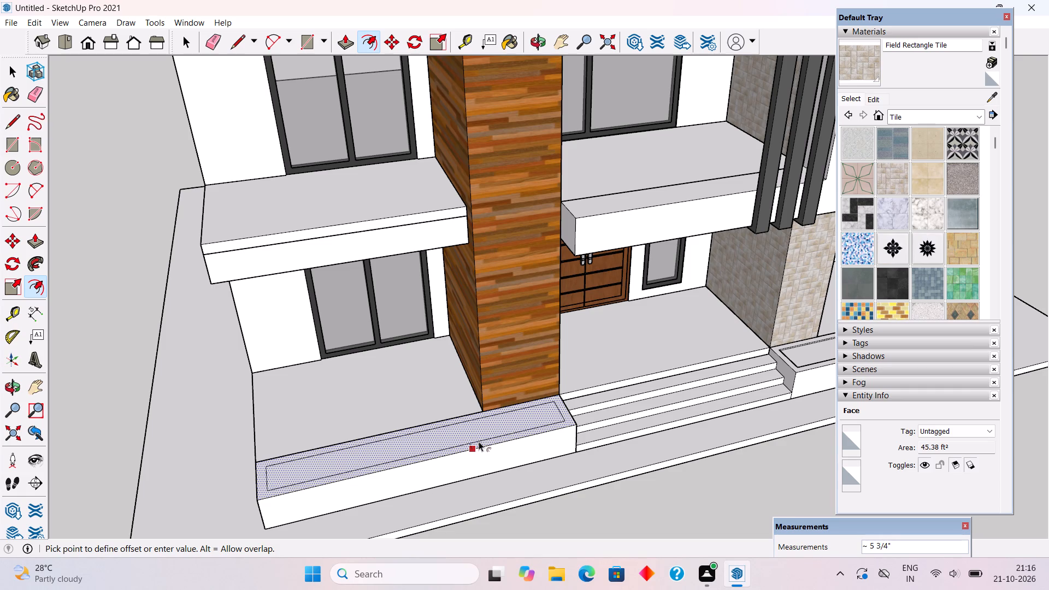
click(479, 442)
key(space)
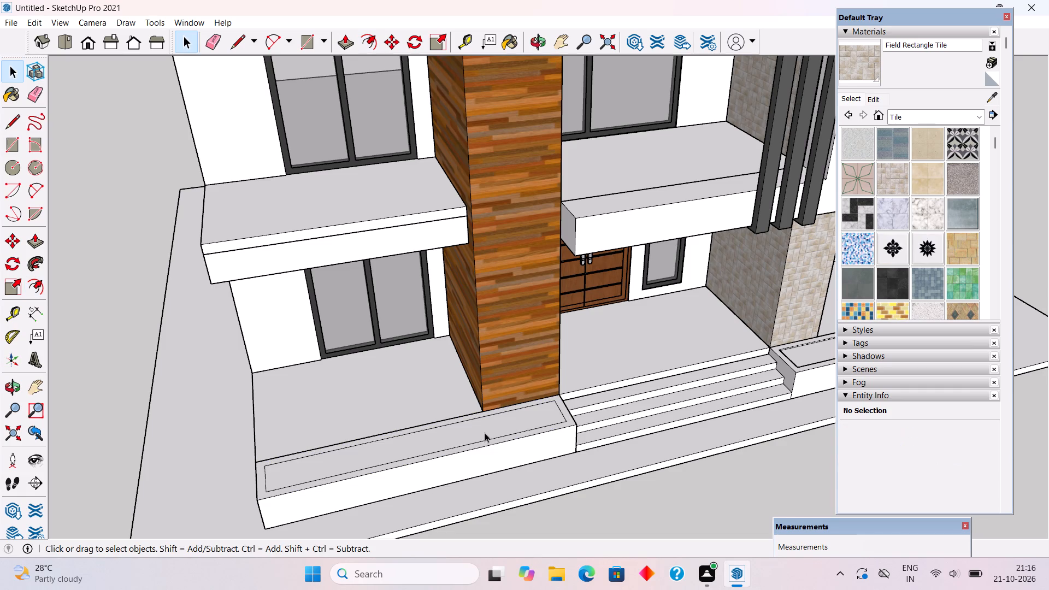
Push the inner top face of this block down about 1 7/8" to form the second planter recess.
click(485, 433)
key(p)
click(485, 433)
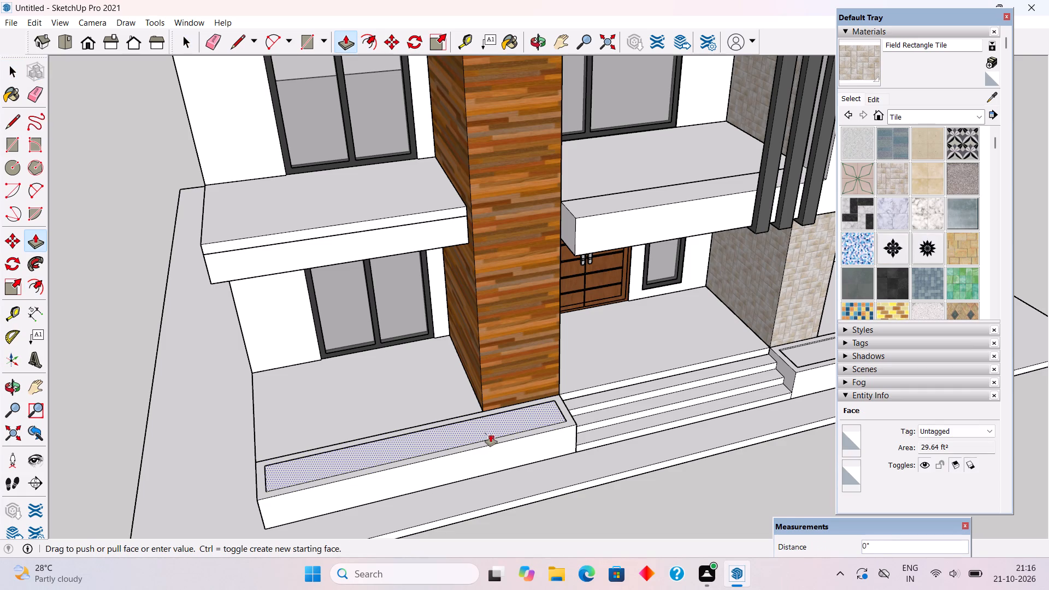
scroll(491, 434, up, 4)
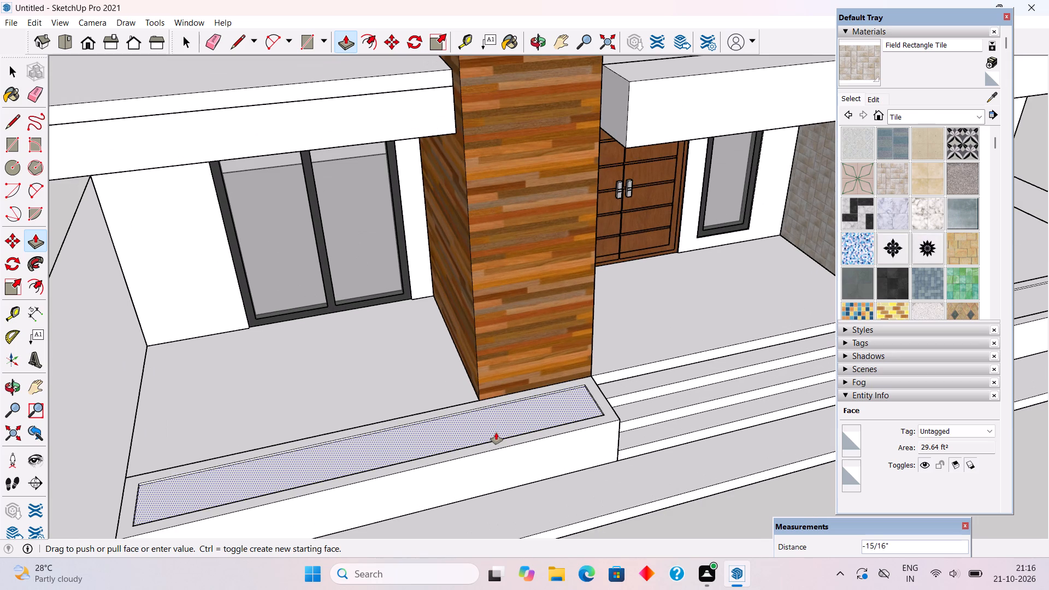
click(497, 434)
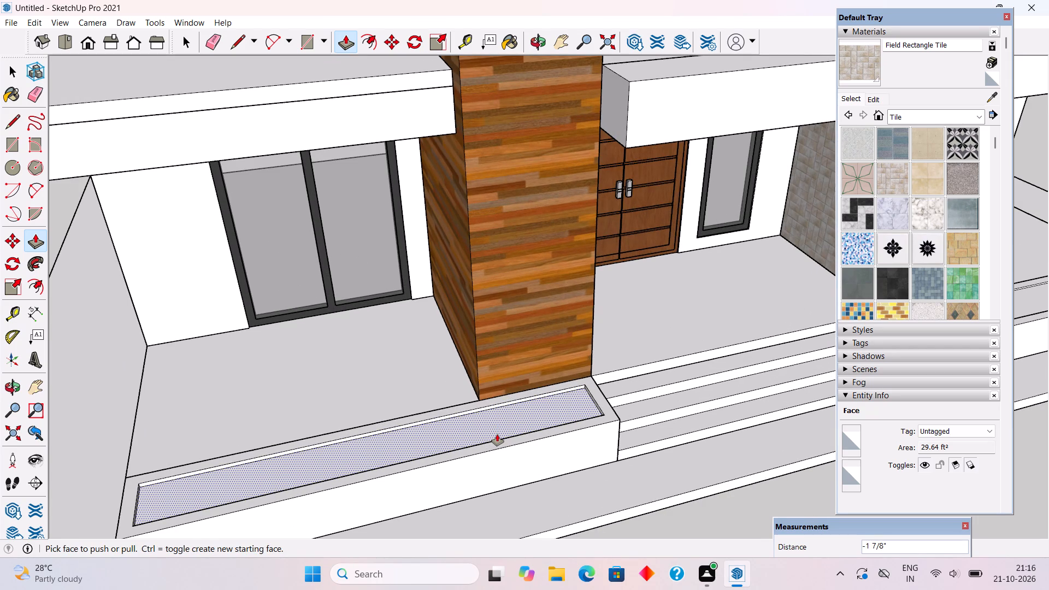
key(space)
Make a group from the whole planter block in front of the wood column.
triple_click(506, 453)
right_click(507, 453)
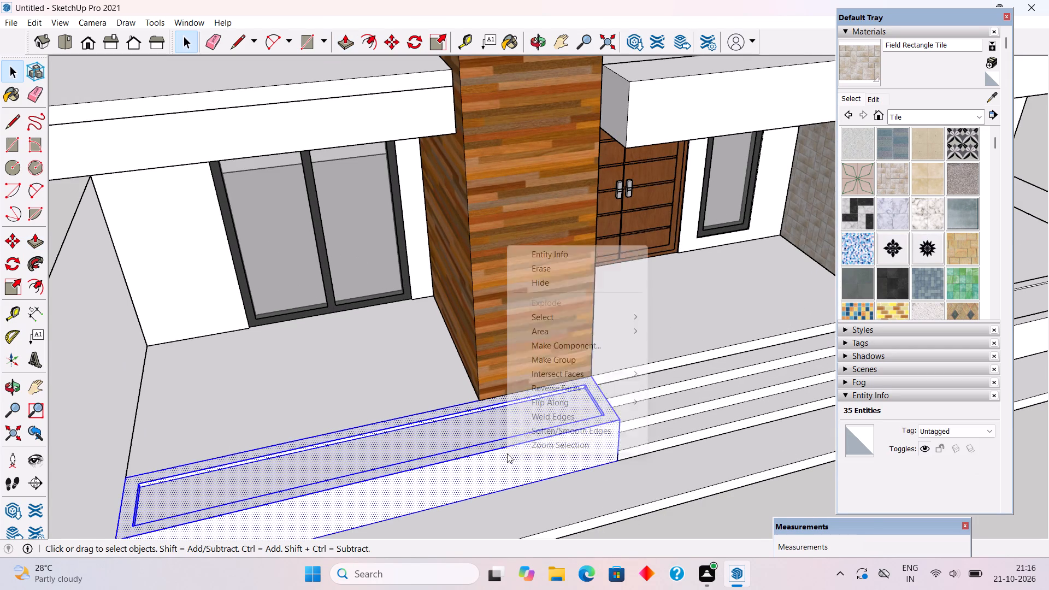
click(549, 358)
scroll(550, 362, down, 4)
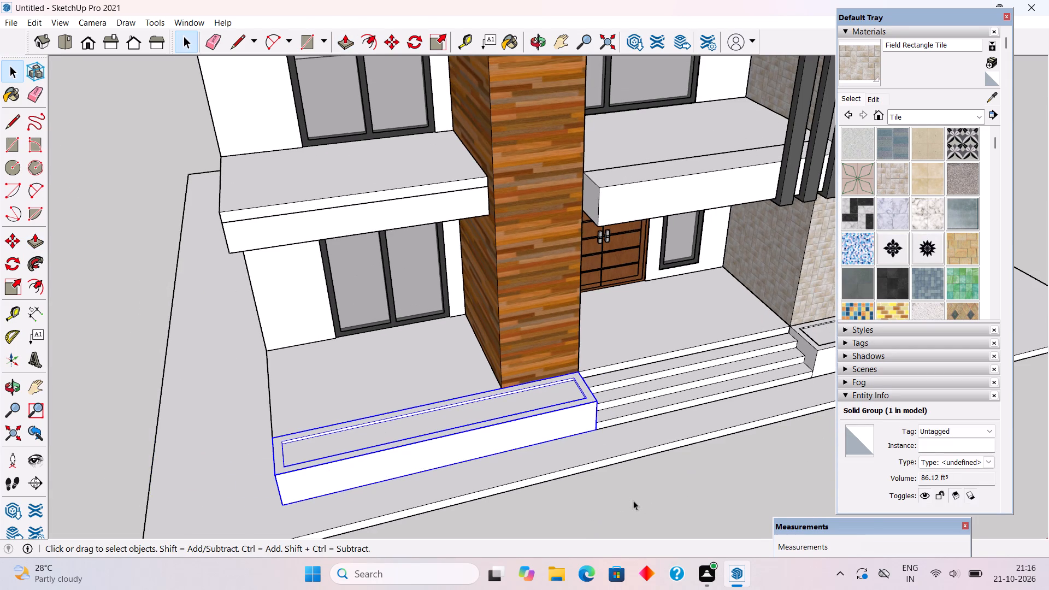
click(633, 500)
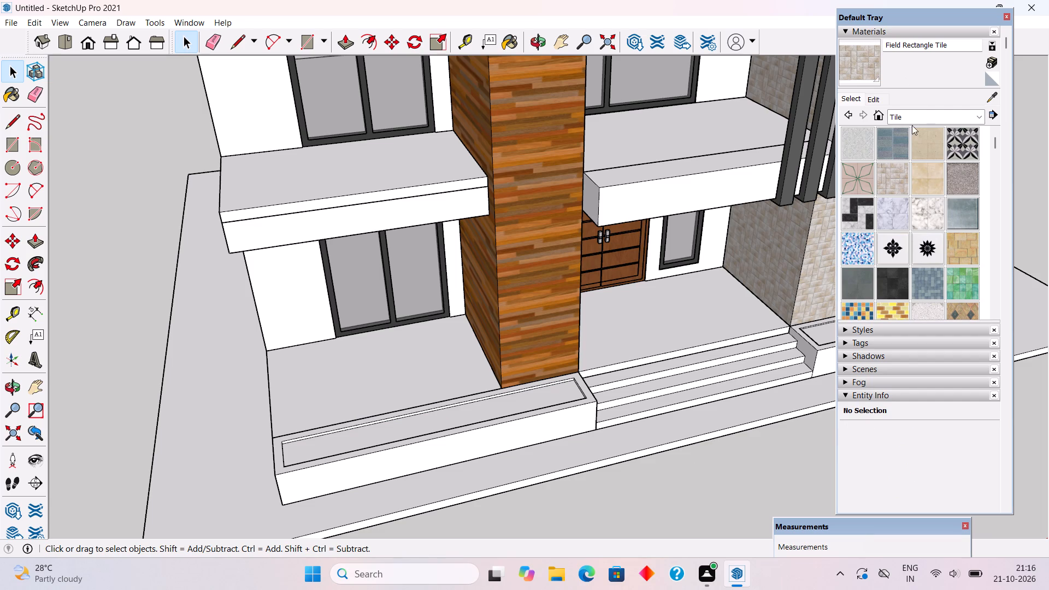
Paint the whole planter group in front of the wood column with Grass Dark Green from the landscaping materials.
click(912, 114)
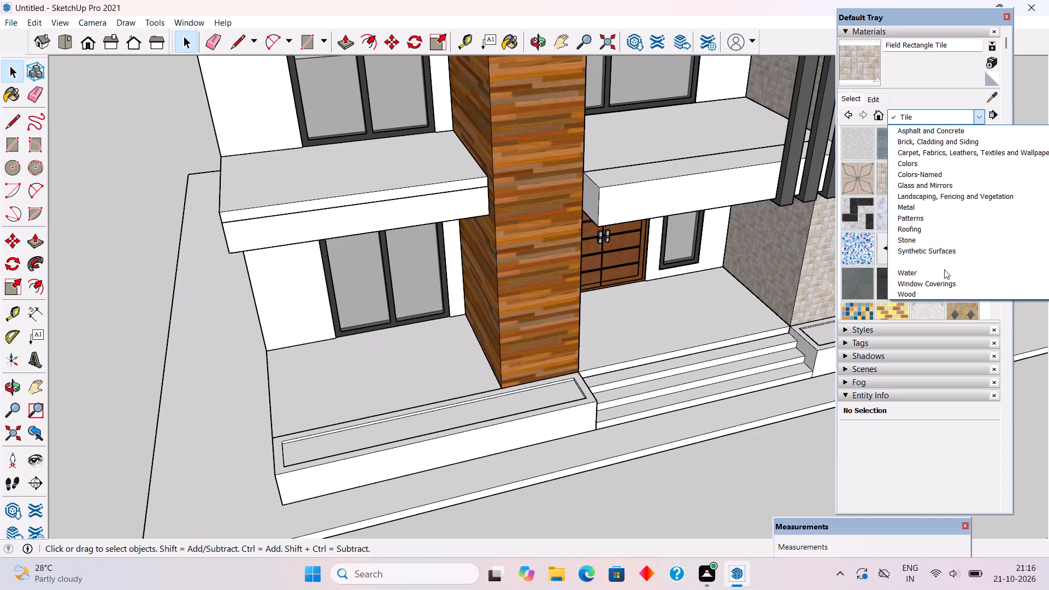
click(947, 197)
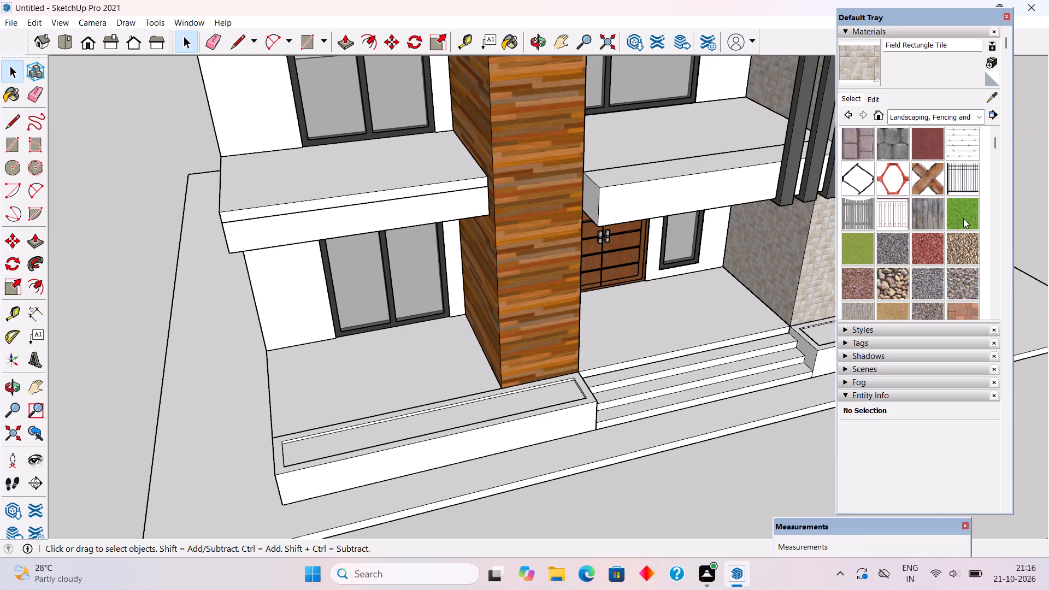
click(963, 219)
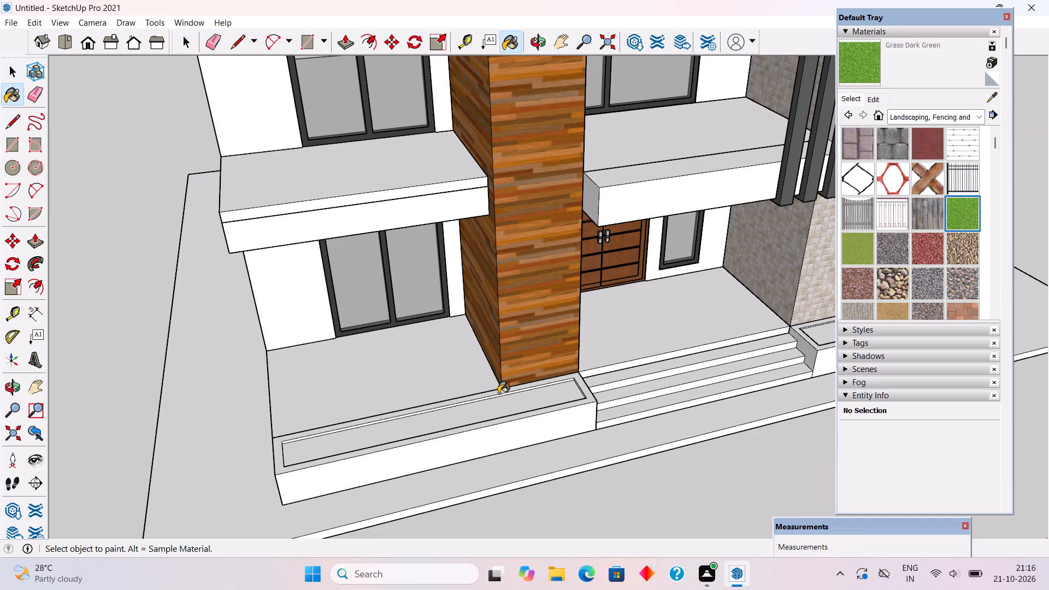
click(502, 412)
click(524, 397)
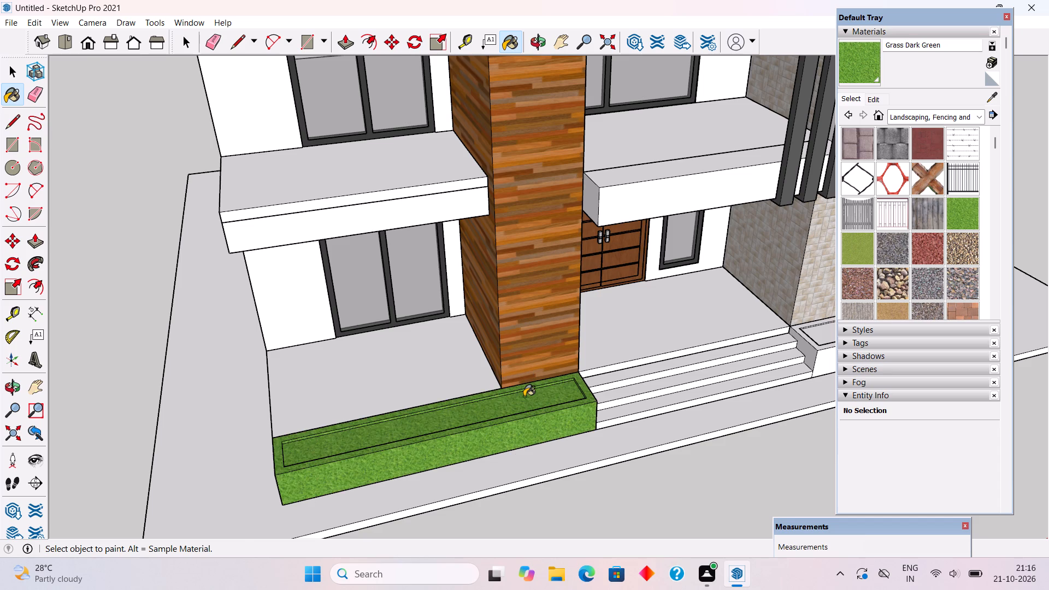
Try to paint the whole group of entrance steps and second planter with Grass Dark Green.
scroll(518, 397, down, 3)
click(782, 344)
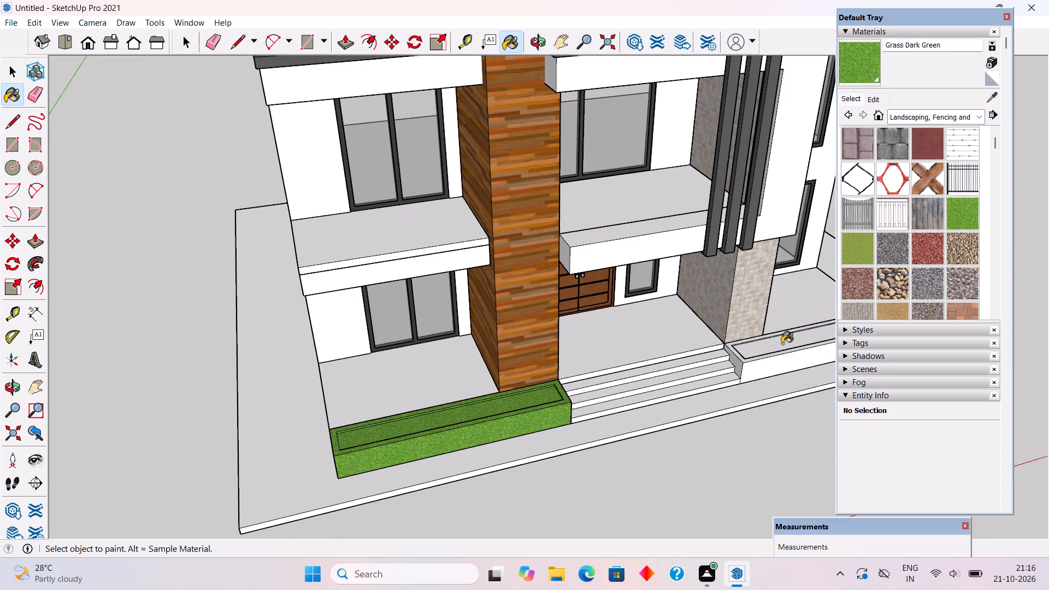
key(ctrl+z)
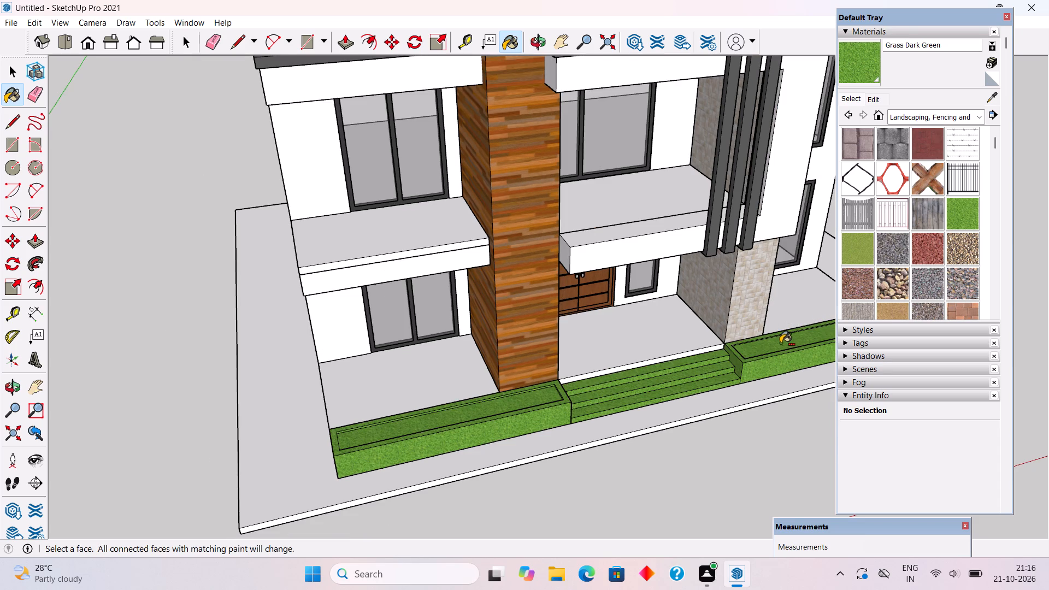
Inside the steps-and-planter group, paint only the recessed inner face of the planter beside the tiled wall with Grass Dark Green.
key(space)
triple_click(782, 347)
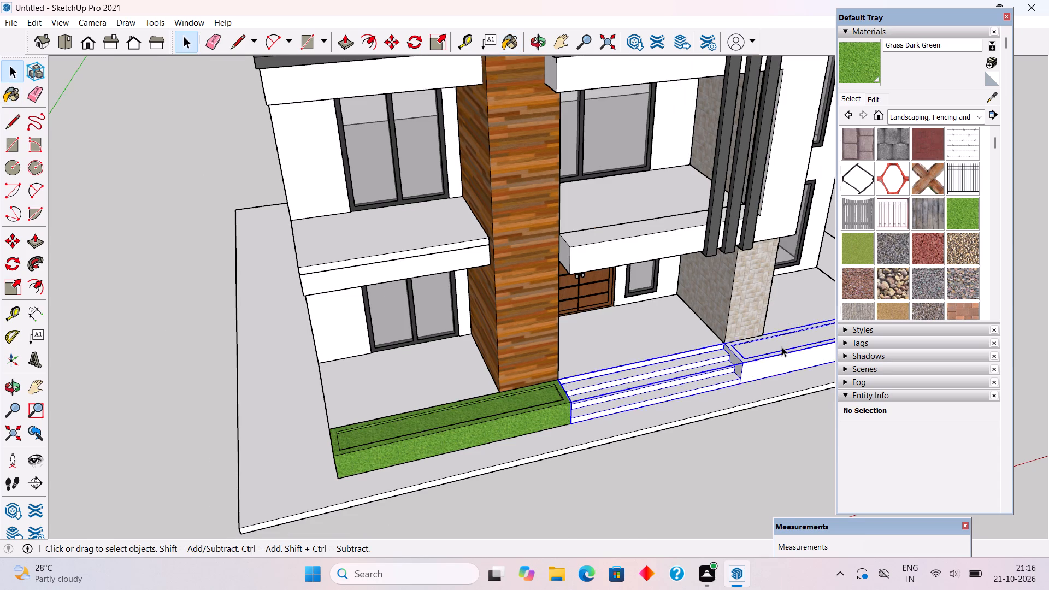
click(782, 347)
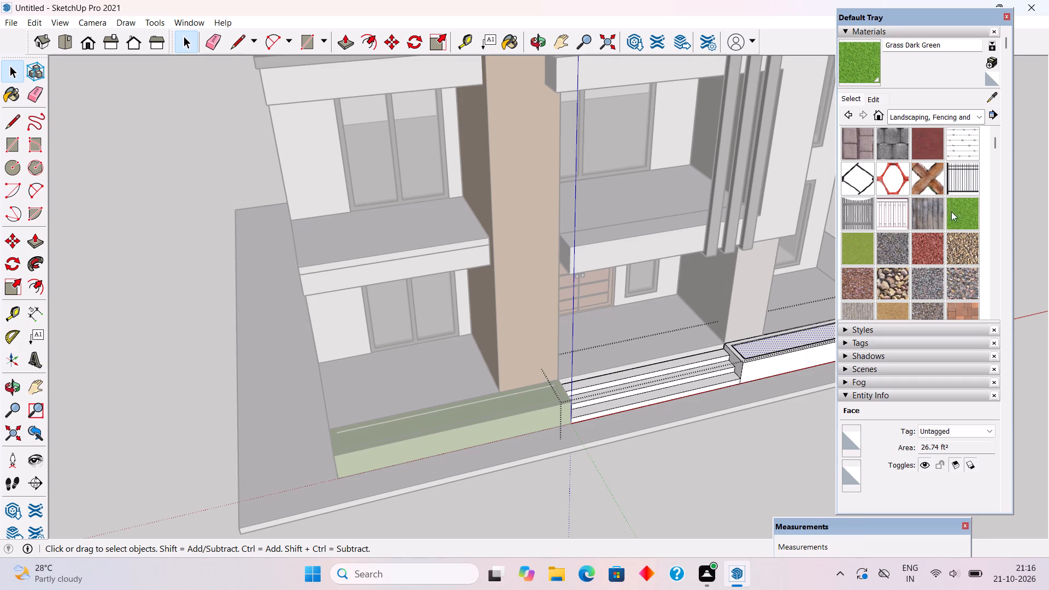
click(961, 210)
click(804, 337)
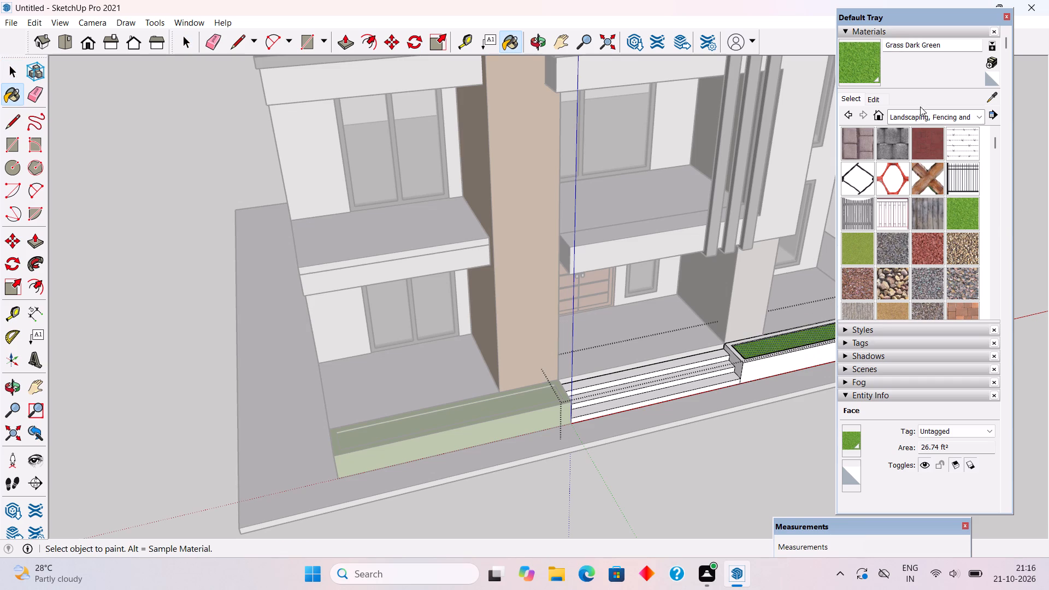
Paint the front, top rim and step-side faces of the planter beside the tiled wall with dark grey Color M06.
click(924, 114)
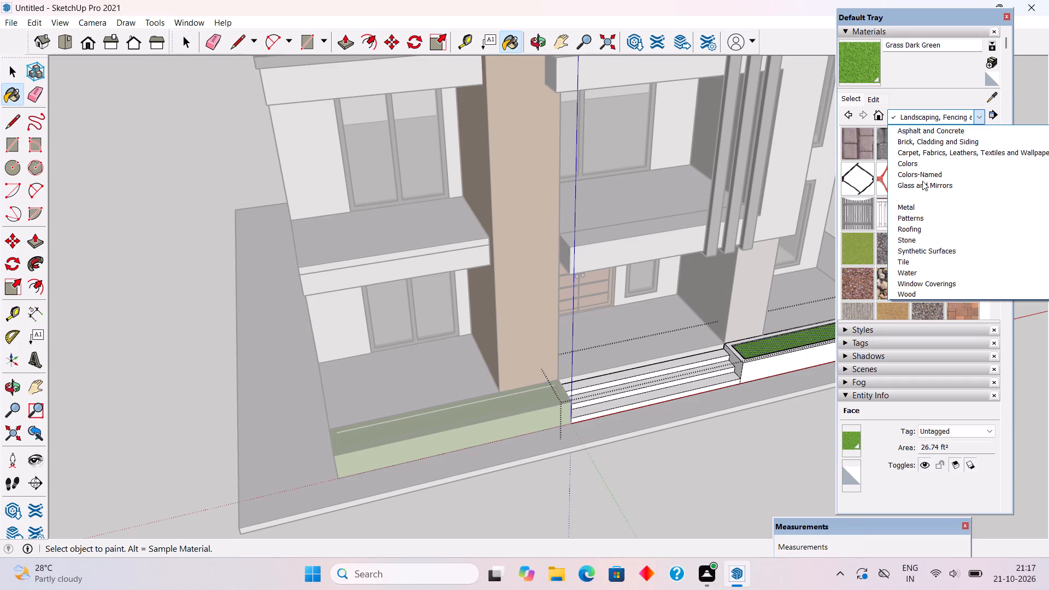
click(921, 166)
scroll(607, 222, down, 4)
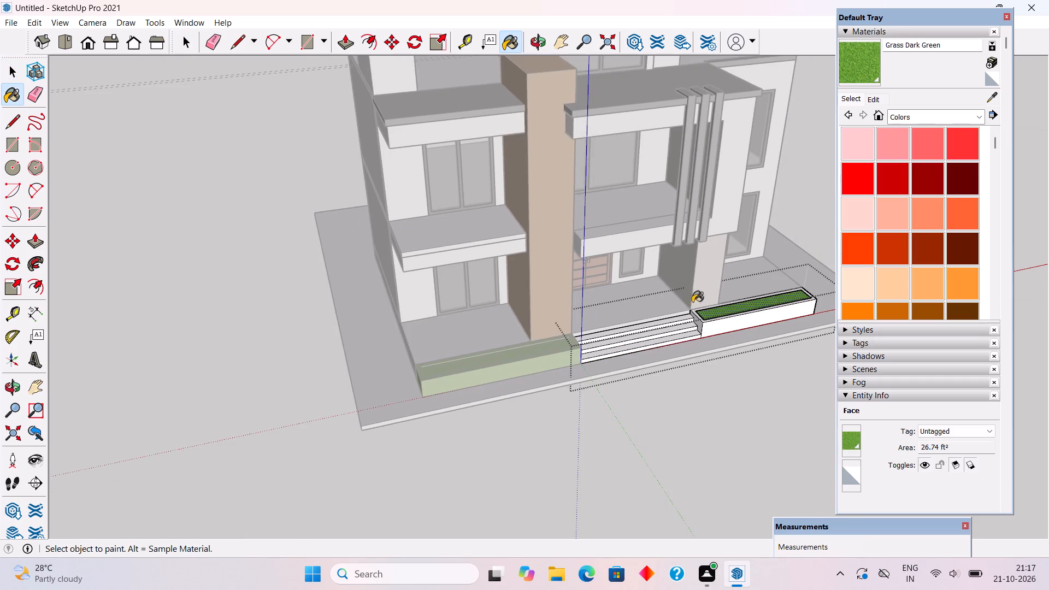
scroll(798, 316, up, 7)
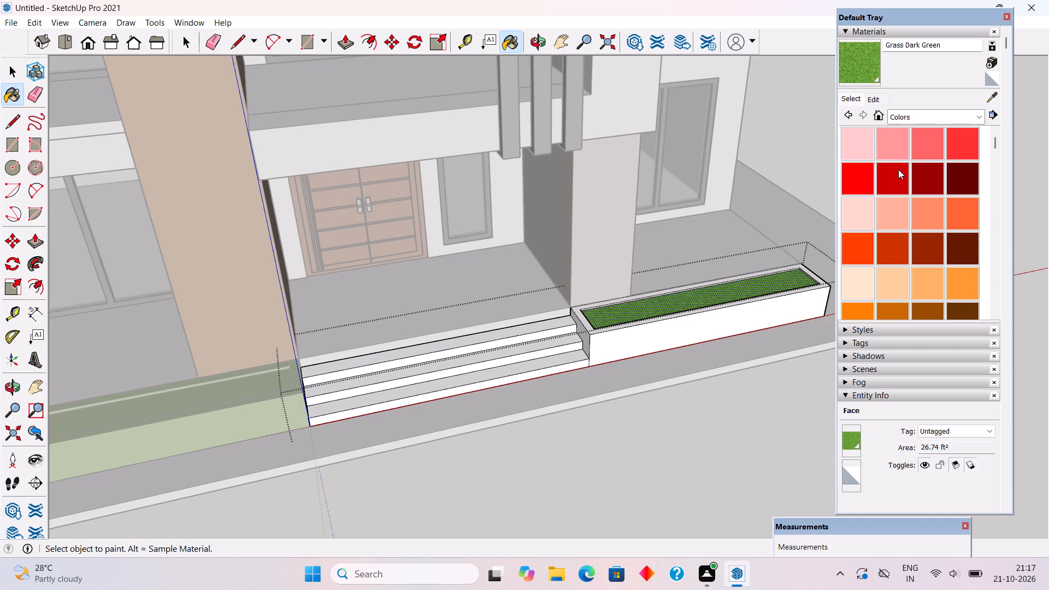
scroll(897, 189, down, 12)
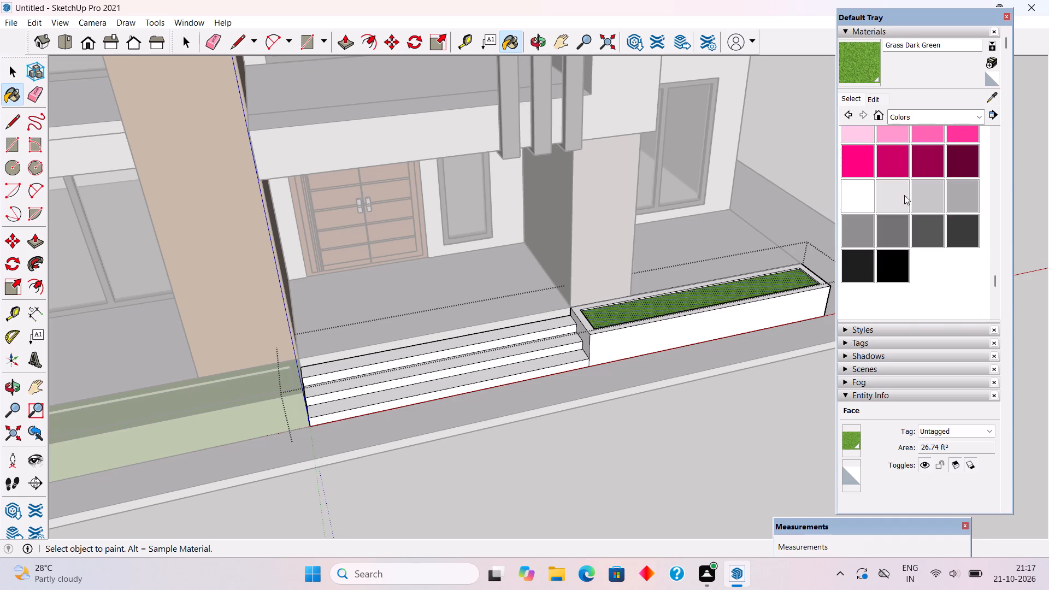
click(935, 230)
click(763, 320)
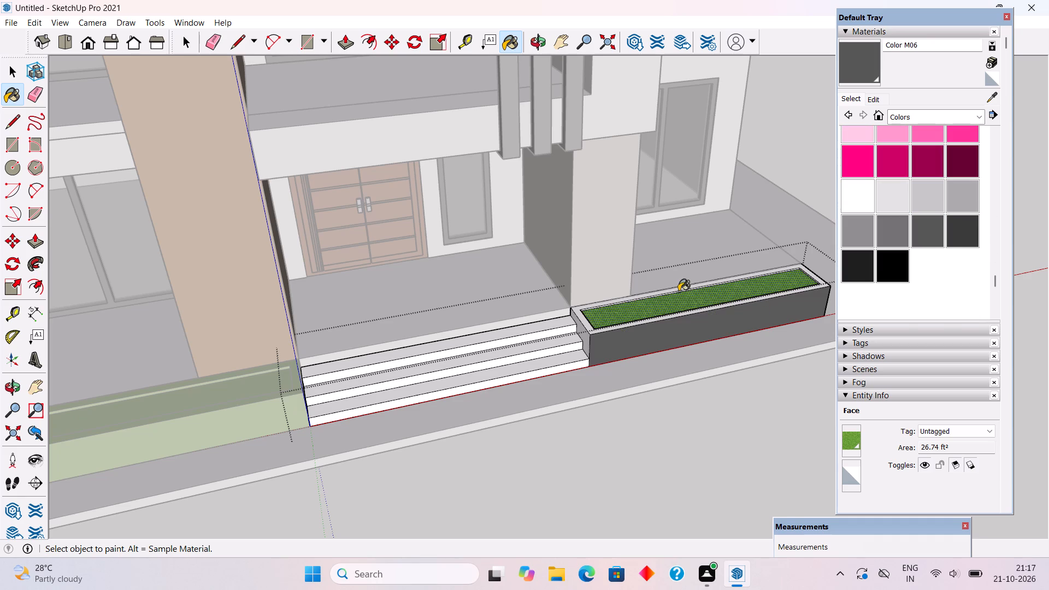
click(674, 289)
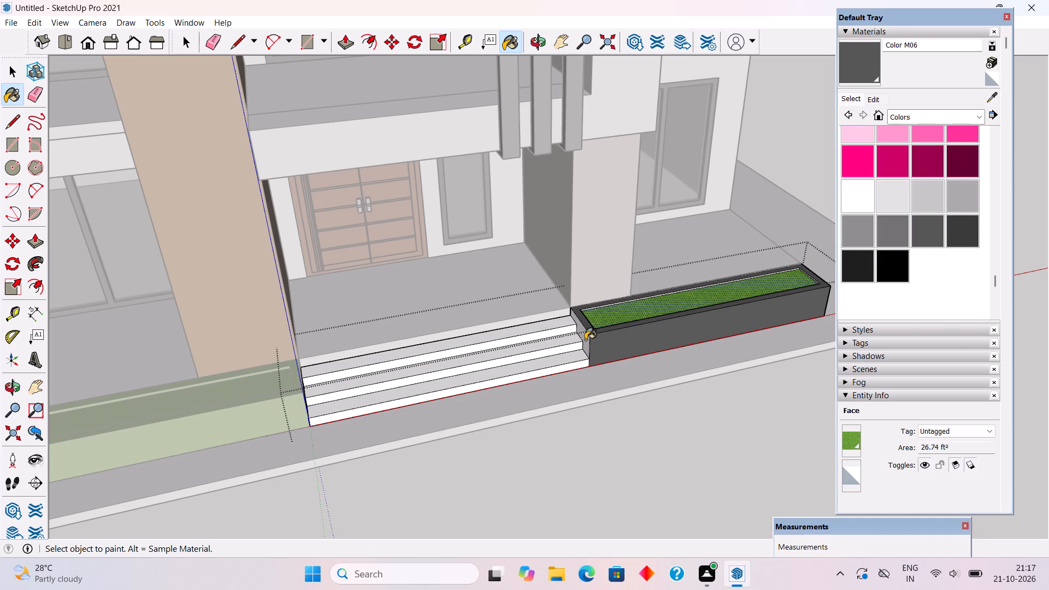
click(585, 340)
Paint the outer end face of the planter beside the tiled wall, away from the steps, with Color M06.
middle_drag(568, 337, 380, 317)
scroll(498, 341, down, 8)
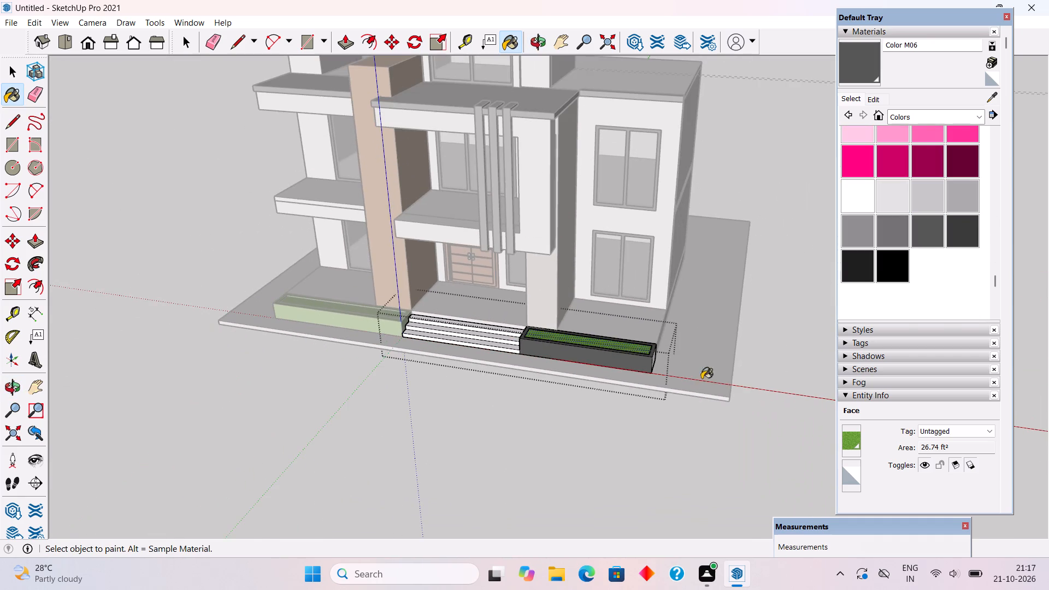
middle_drag(629, 362, 600, 358)
scroll(631, 364, up, 4)
click(649, 365)
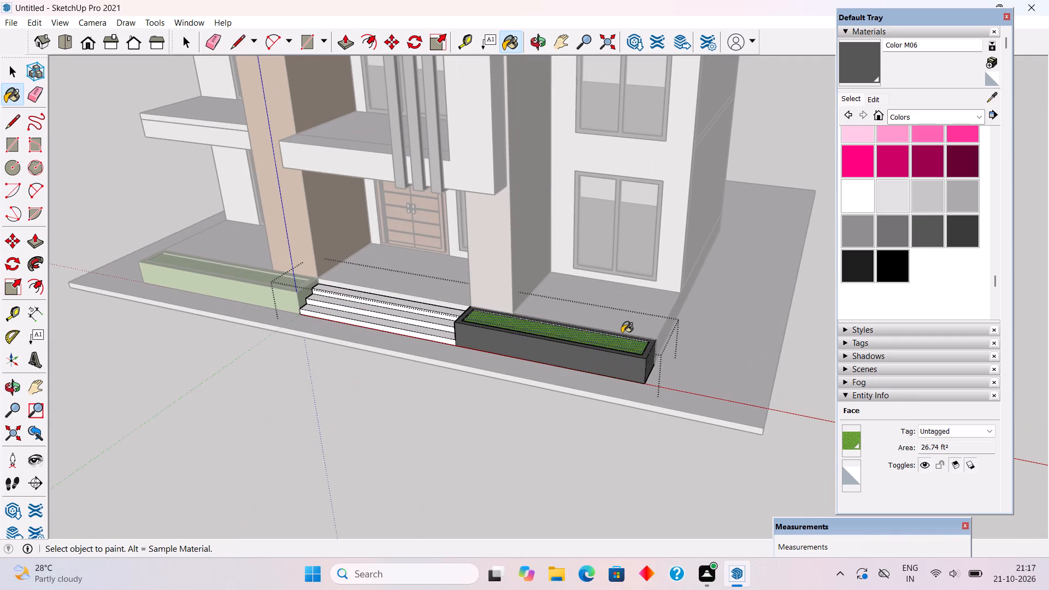
click(623, 345)
key(ctrl+z)
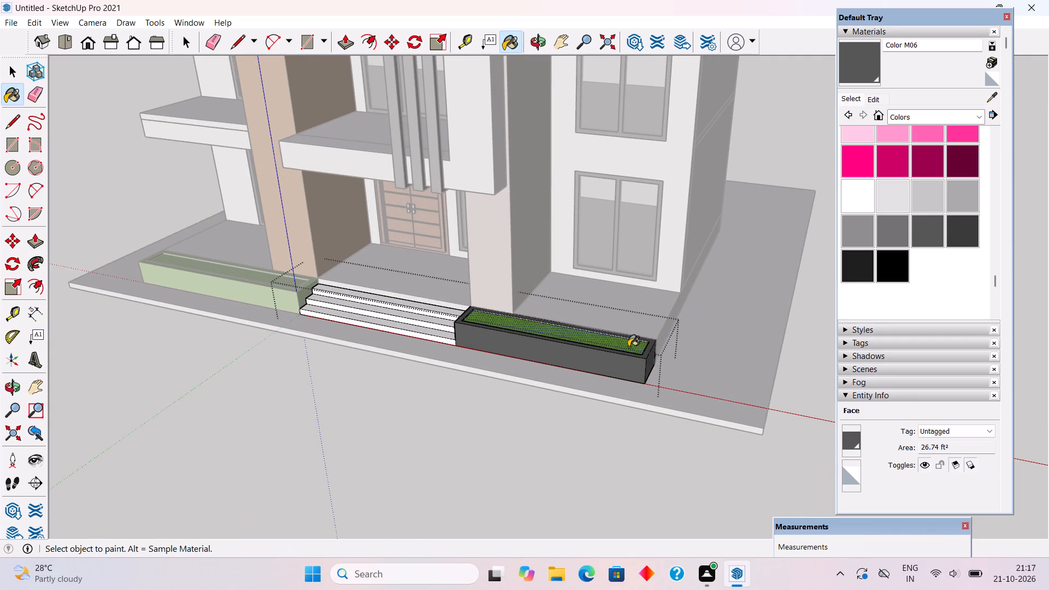
scroll(629, 347, up, 1)
key(space)
Inside the planter group in front of the wood column, paint the front, top rim and outer end faces with Color M06.
scroll(661, 345, down, 6)
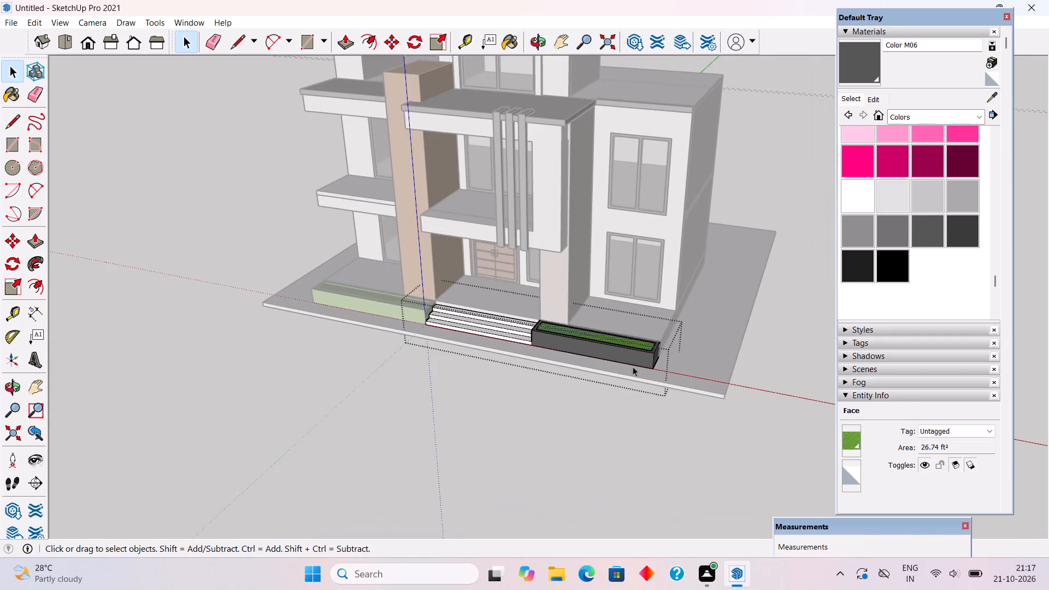
middle_drag(418, 389, 653, 376)
triple_click(407, 367)
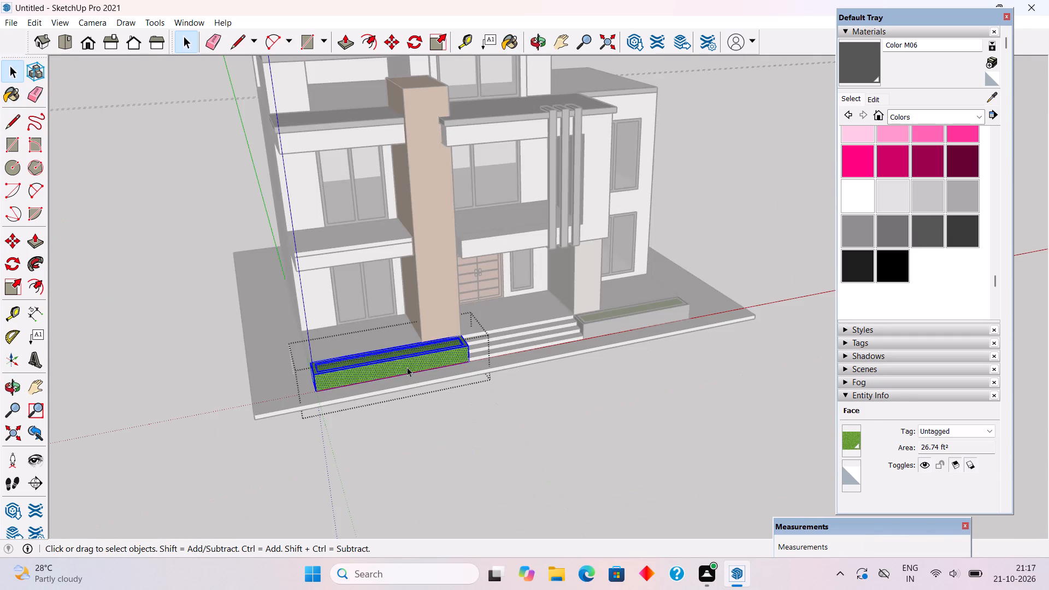
click(407, 367)
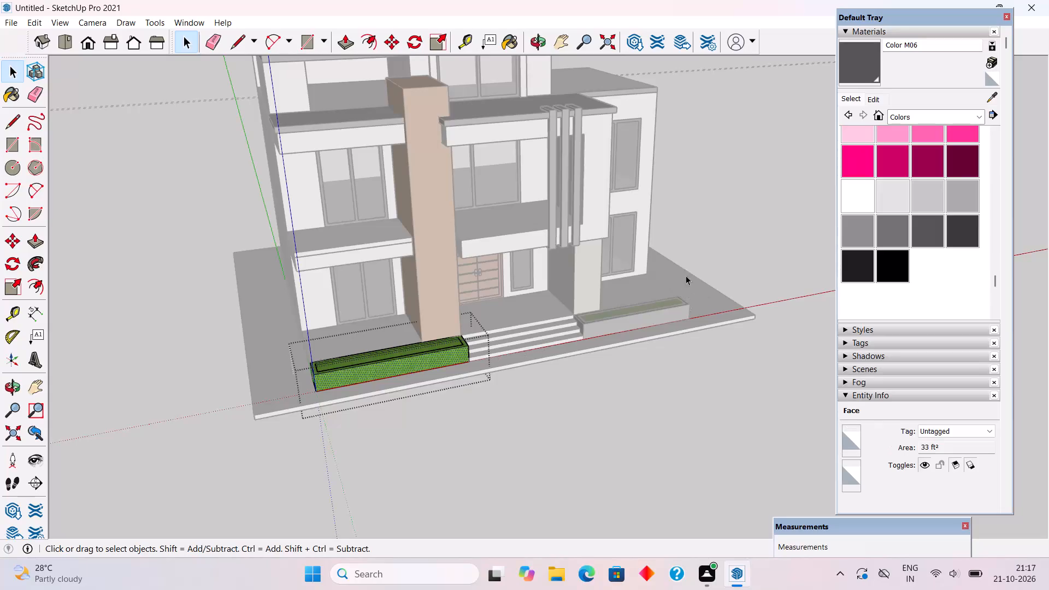
click(374, 365)
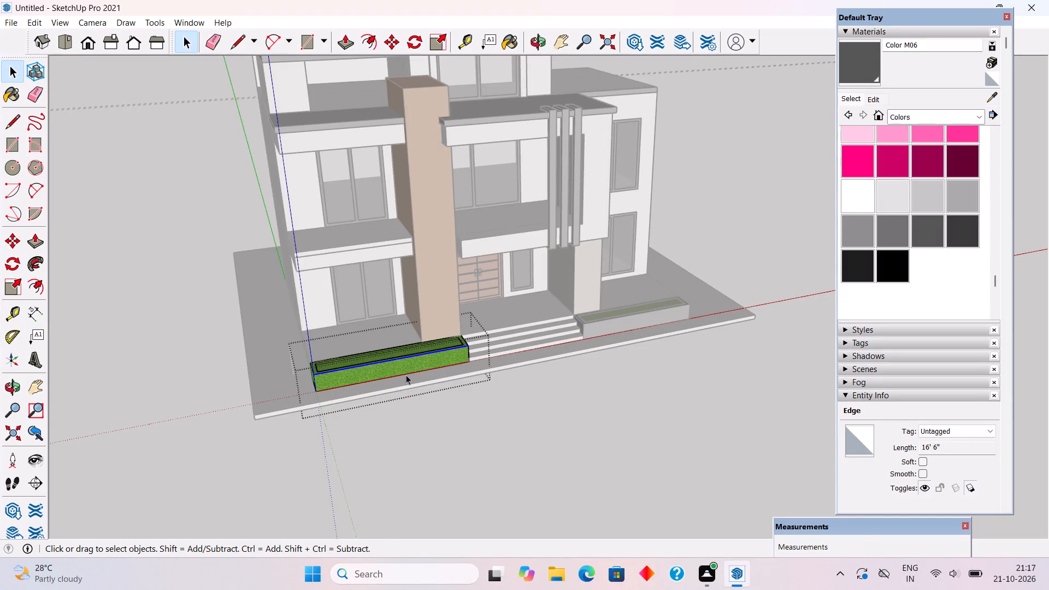
click(406, 375)
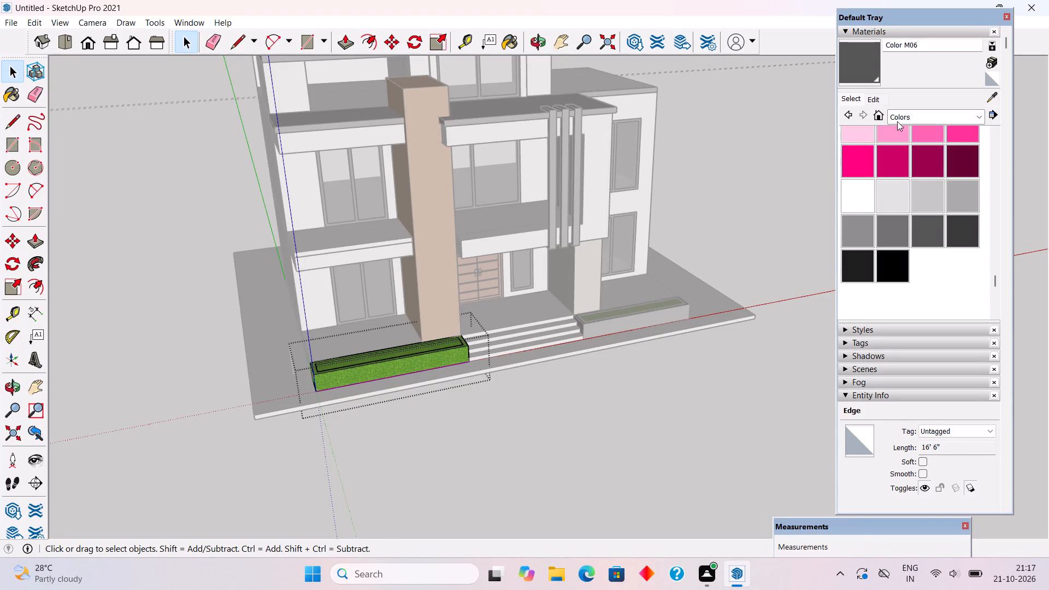
click(847, 75)
scroll(478, 376, up, 3)
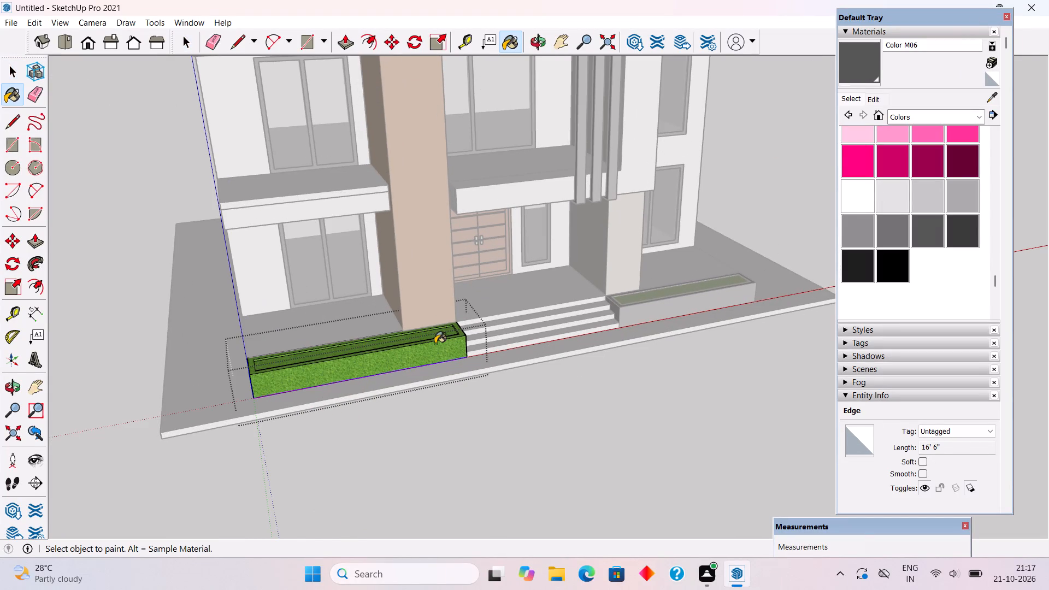
click(435, 344)
click(458, 335)
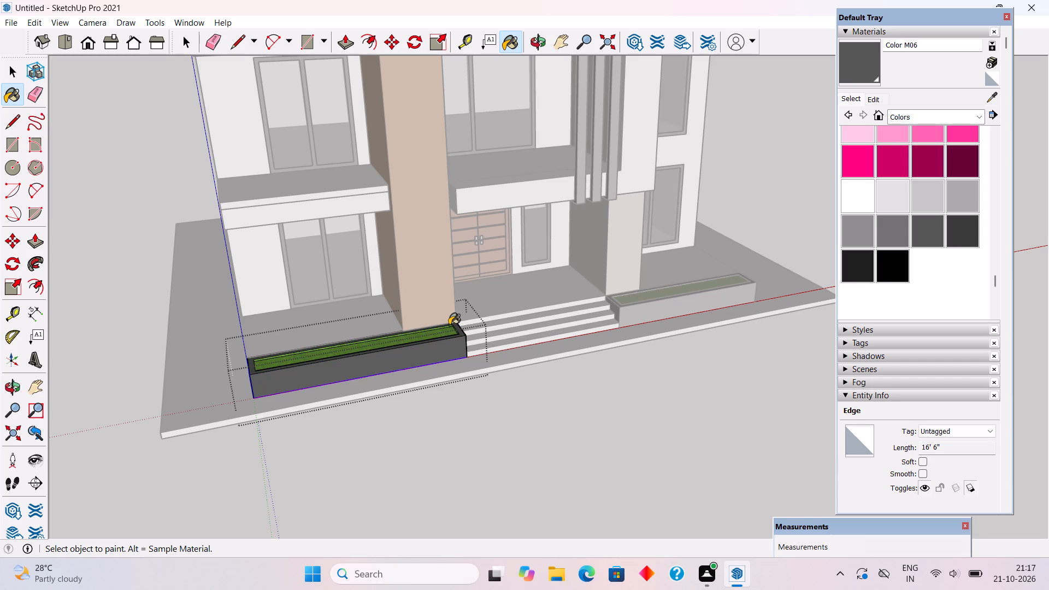
scroll(436, 357, down, 3)
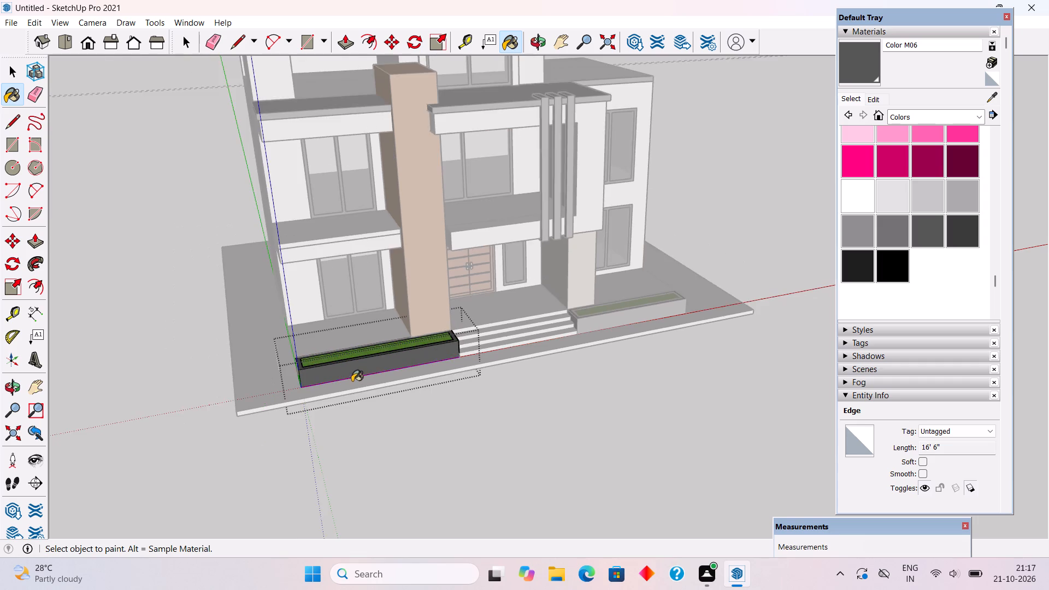
middle_drag(380, 369, 640, 318)
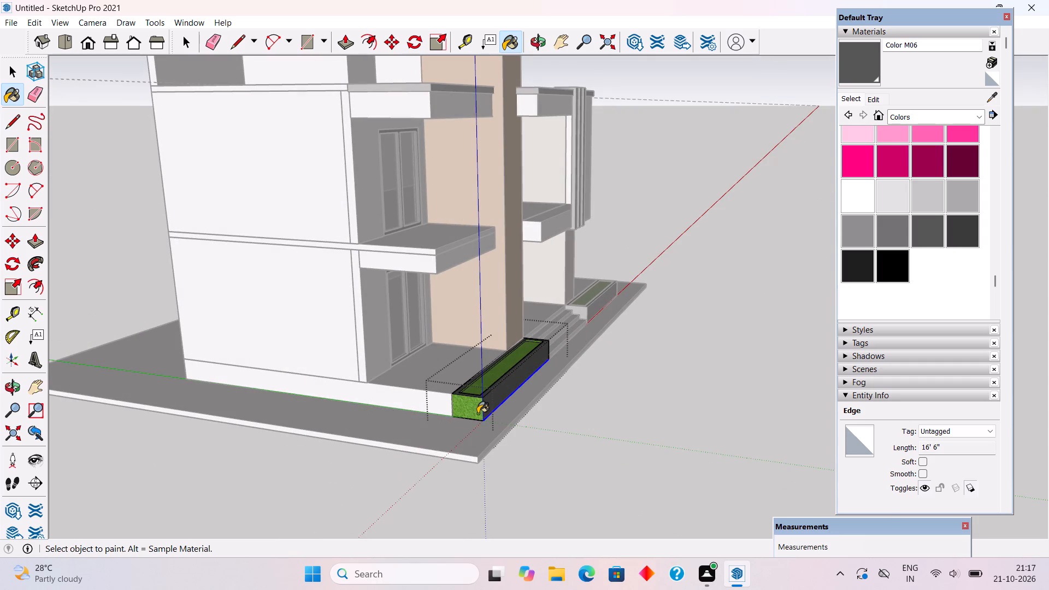
click(478, 414)
key(space)
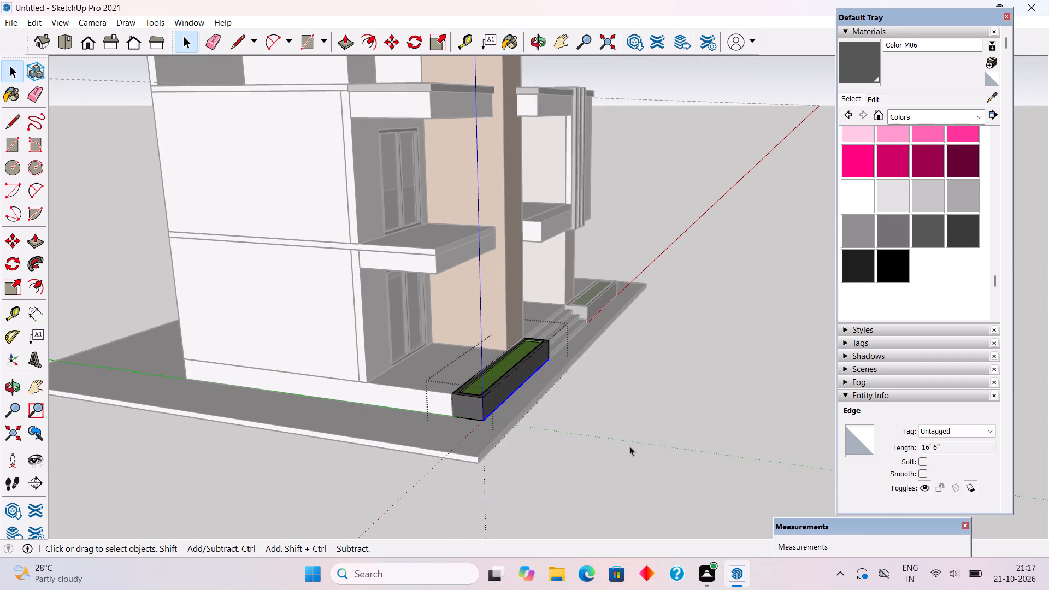
click(629, 446)
Examine the house's exterior, entrance steps and both planters from several front and raised viewpoints.
middle_drag(372, 475, 192, 503)
scroll(190, 498, down, 4)
middle_drag(526, 444, 467, 409)
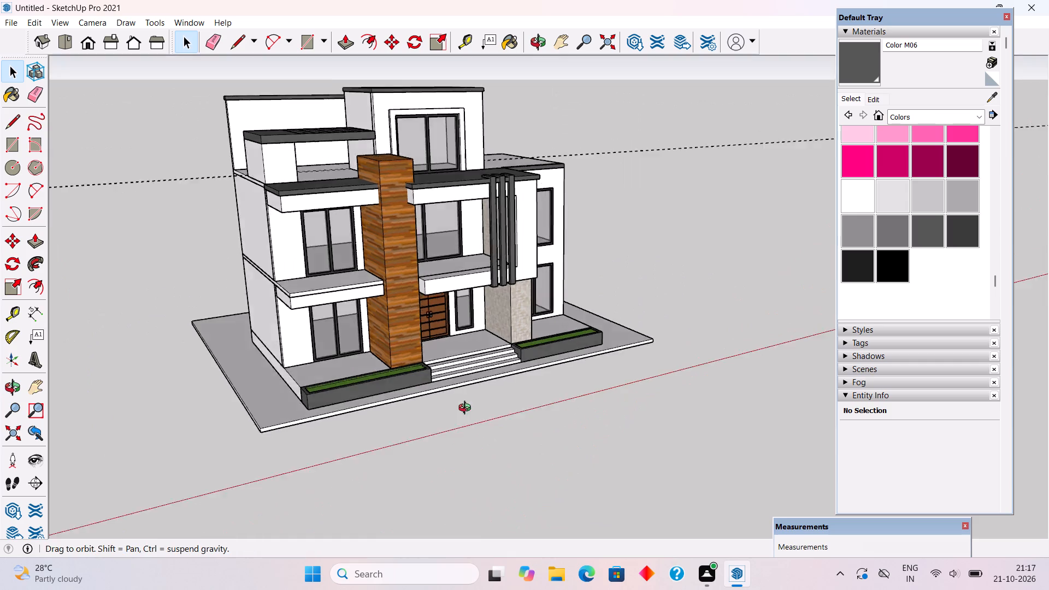
middle_drag(467, 409, 340, 422)
scroll(340, 422, down, 2)
middle_drag(387, 362, 452, 253)
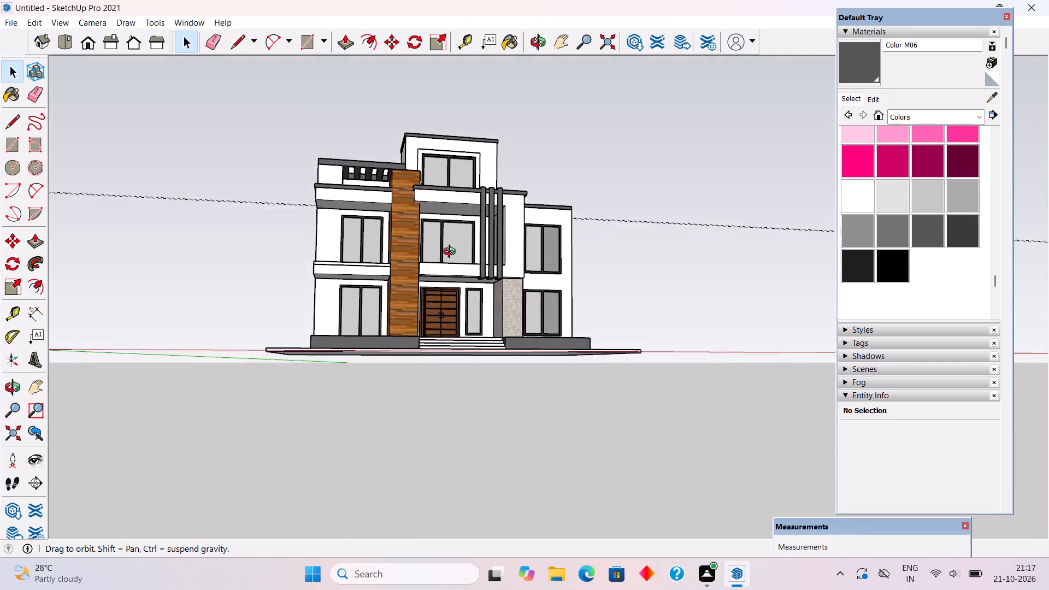
middle_drag(452, 253, 443, 268)
scroll(443, 269, up, 2)
middle_drag(709, 256, 622, 289)
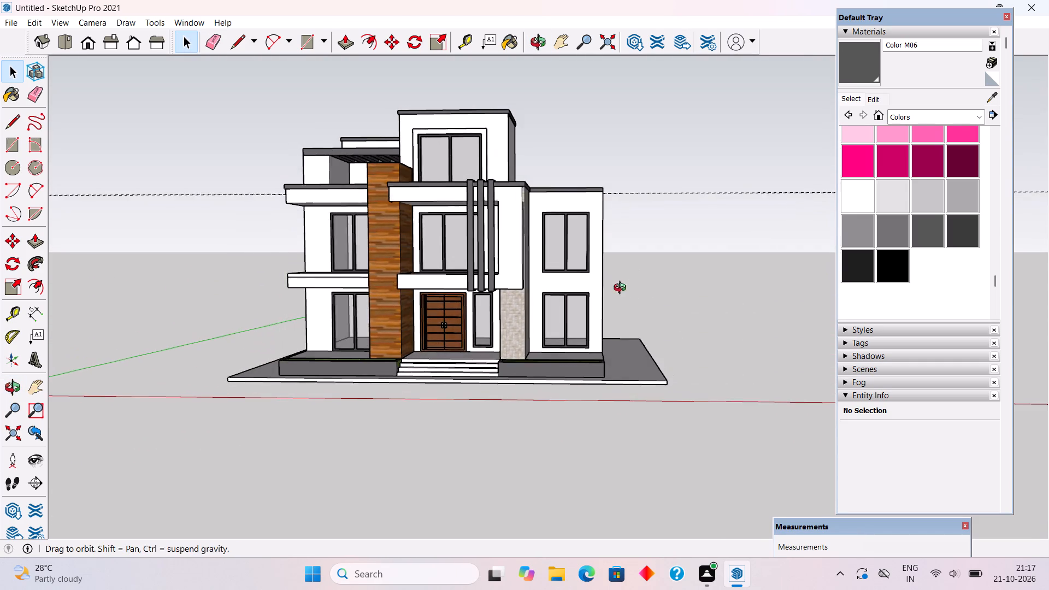
middle_drag(622, 289, 621, 289)
scroll(402, 228, up, 4)
scroll(403, 231, down, 3)
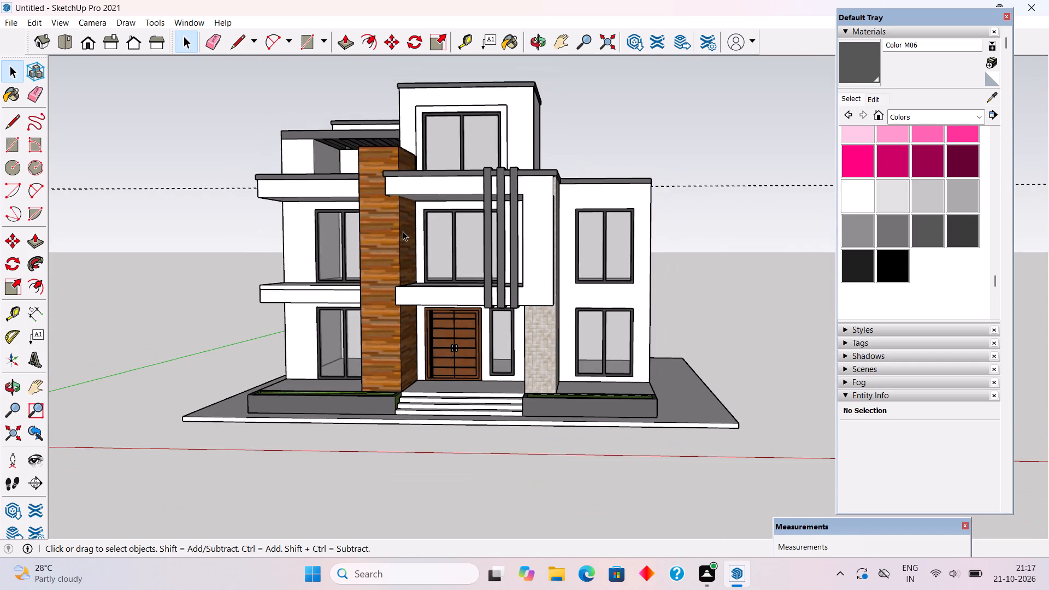
middle_drag(426, 238, 472, 208)
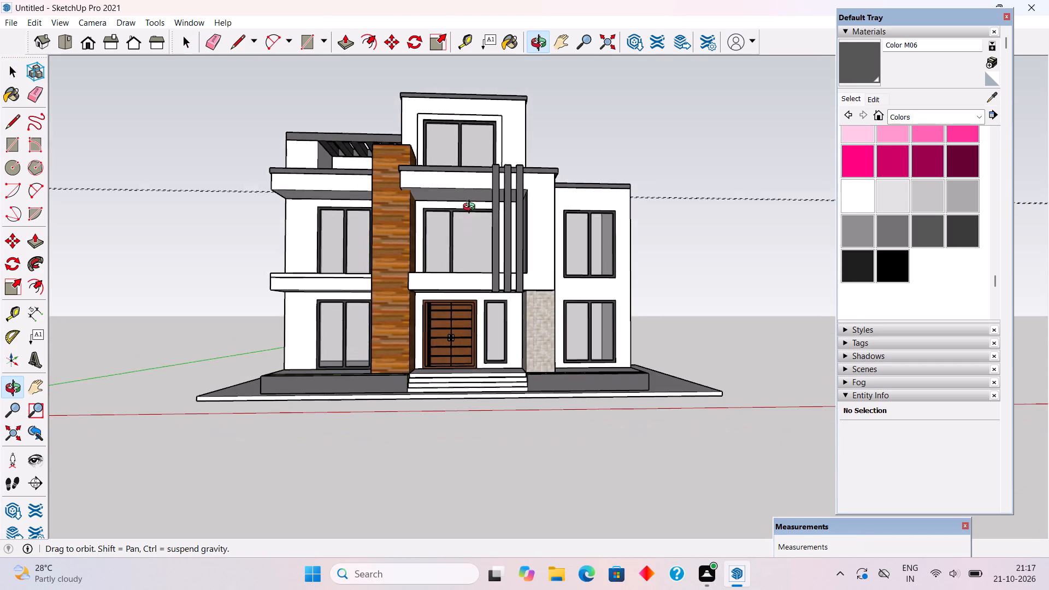
middle_drag(472, 208, 506, 309)
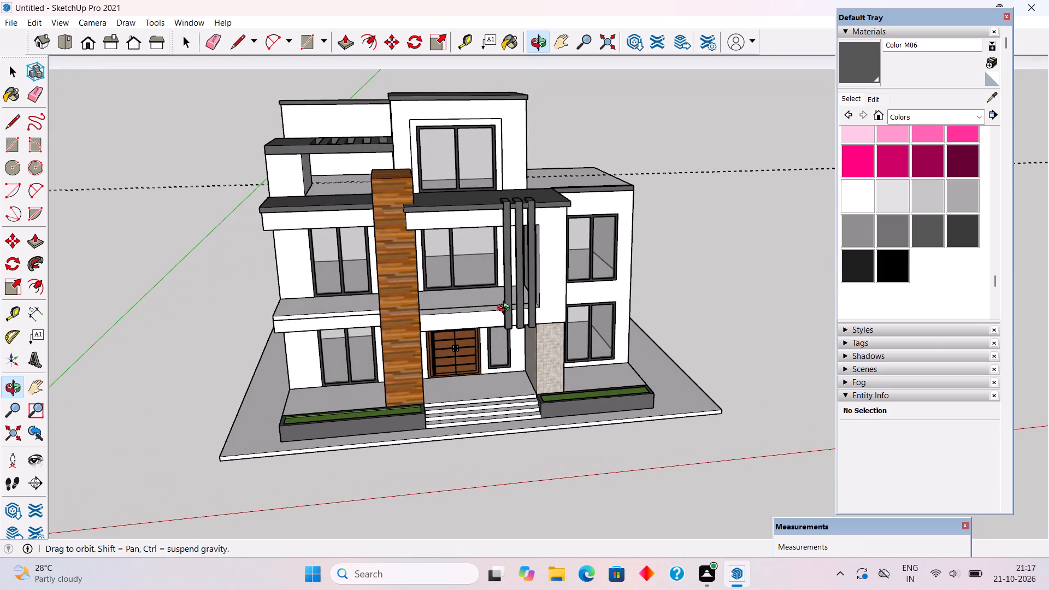
middle_drag(506, 309, 486, 217)
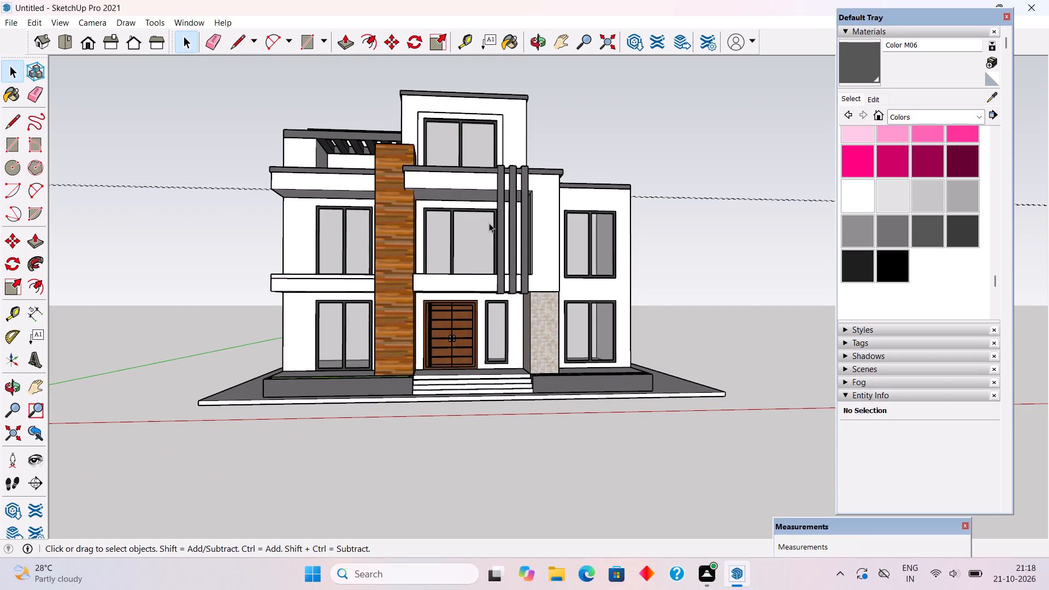
Raise the dark grey coping above the side wing's front windows by 2'.
middle_drag(489, 224, 494, 420)
middle_drag(505, 205, 497, 294)
middle_drag(651, 231, 430, 346)
scroll(612, 253, up, 5)
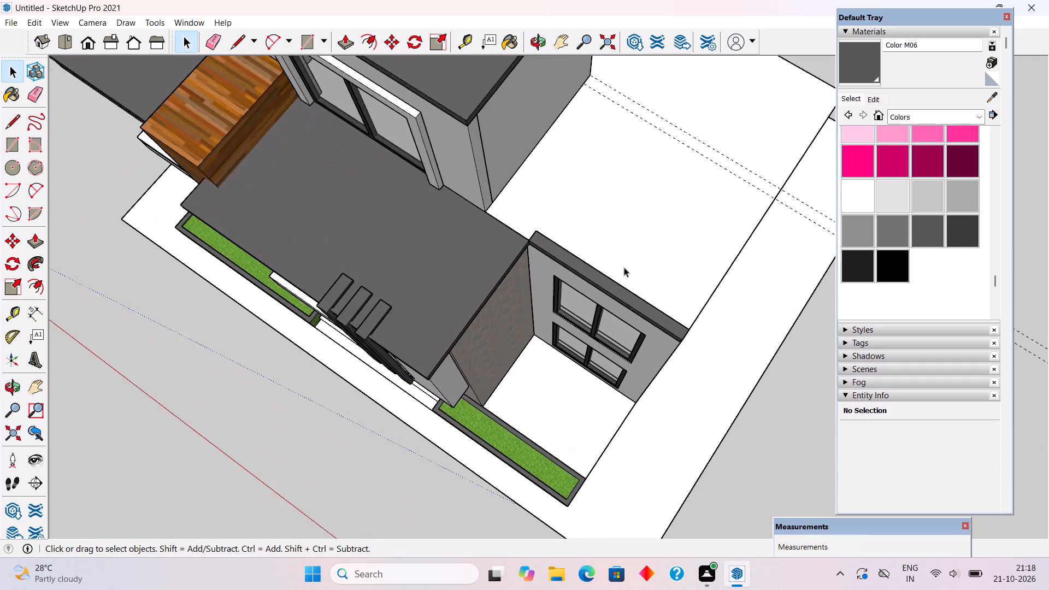
scroll(624, 267, up, 5)
middle_drag(622, 290, 243, 214)
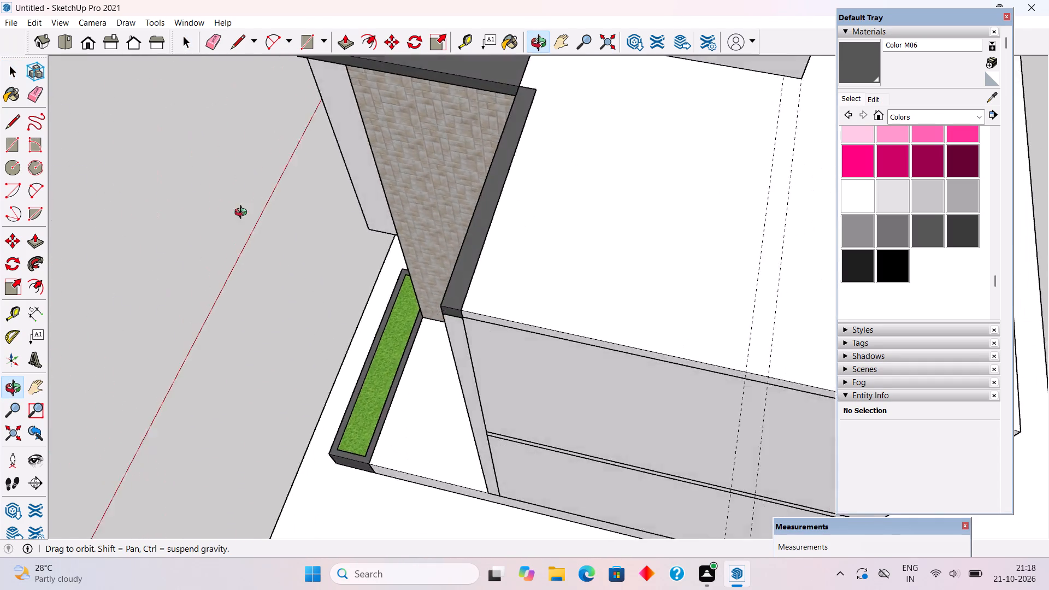
middle_drag(243, 214, 617, 235)
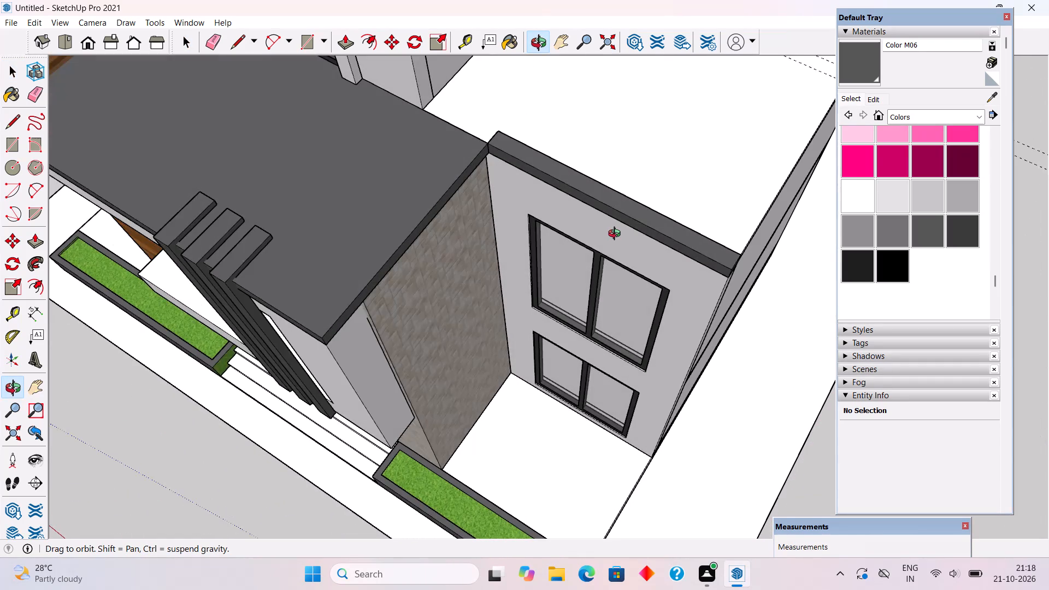
middle_drag(617, 235, 600, 255)
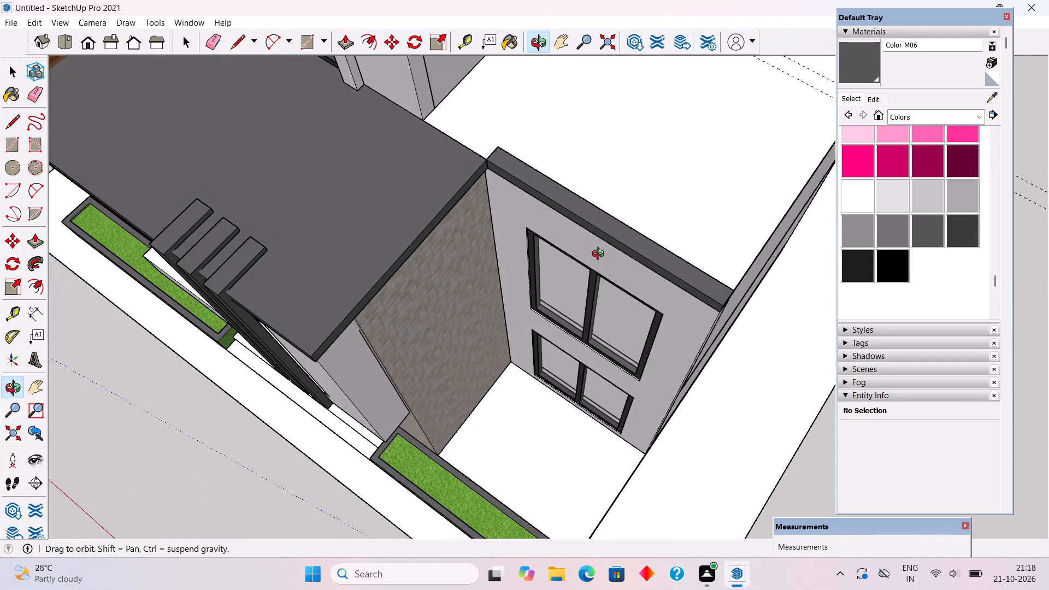
middle_drag(600, 255, 410, 278)
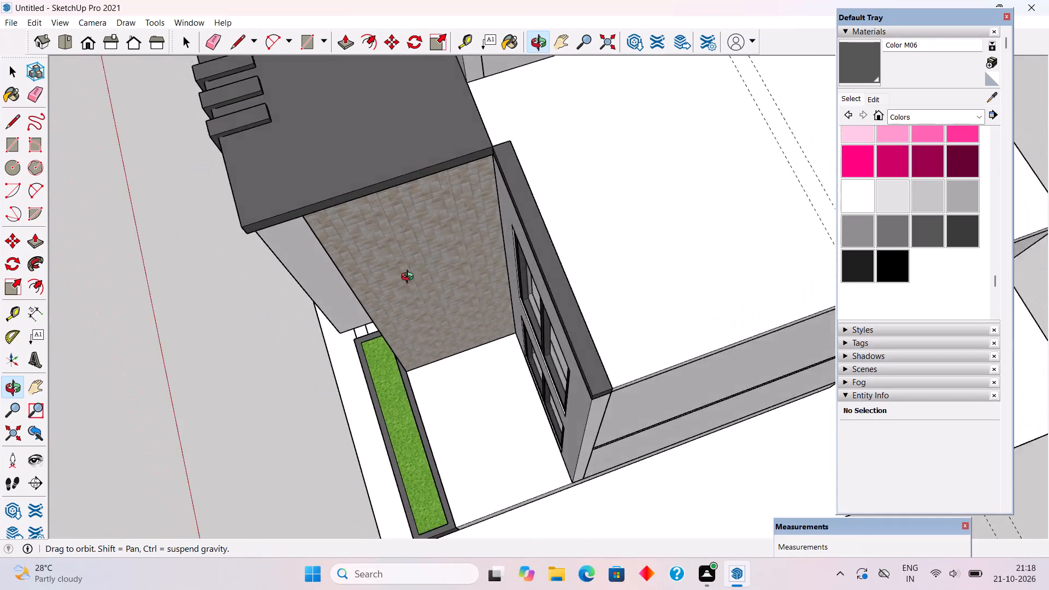
middle_drag(410, 278, 860, 304)
click(581, 235)
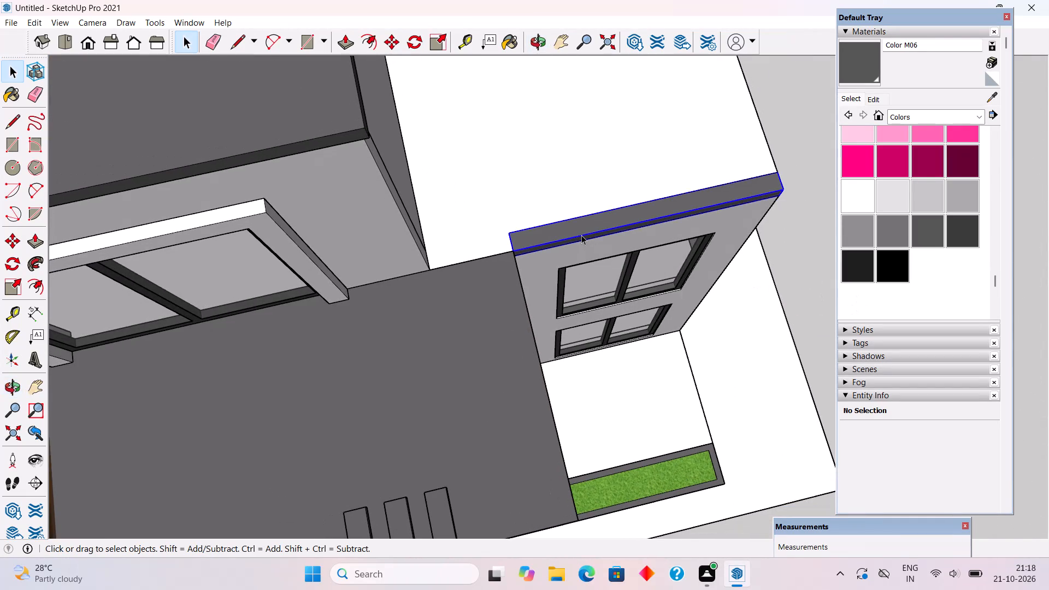
scroll(773, 173, up, 4)
middle_drag(782, 189, 733, 104)
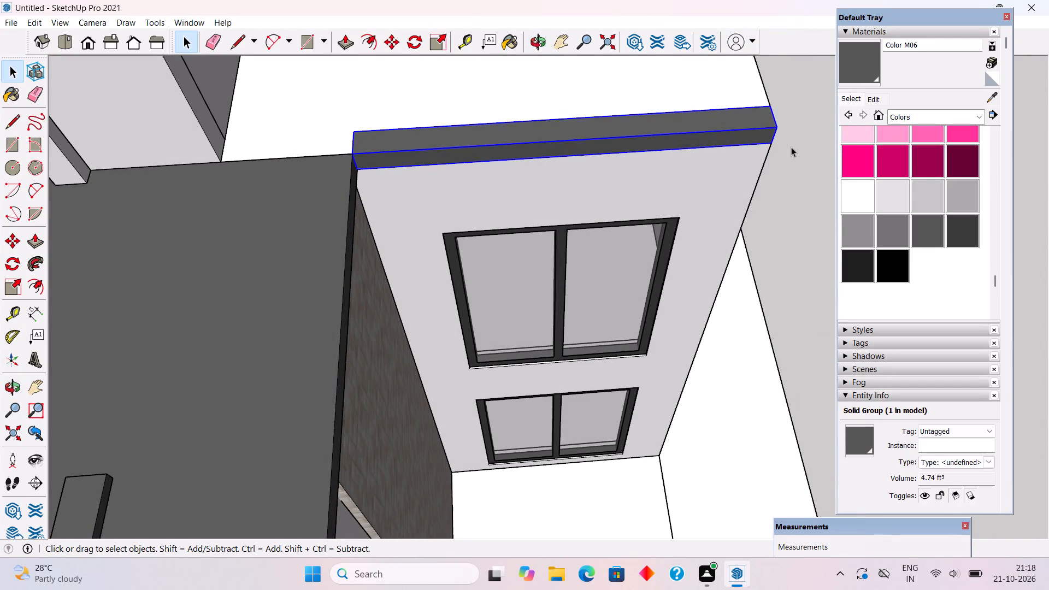
key(m)
click(770, 149)
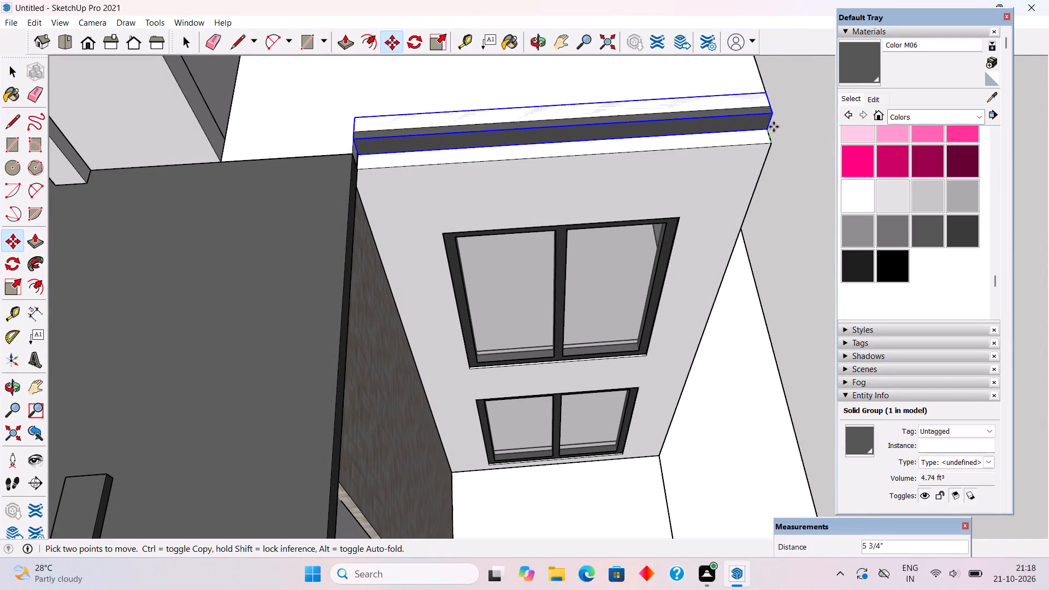
text(2')
key(Return)
key(space)
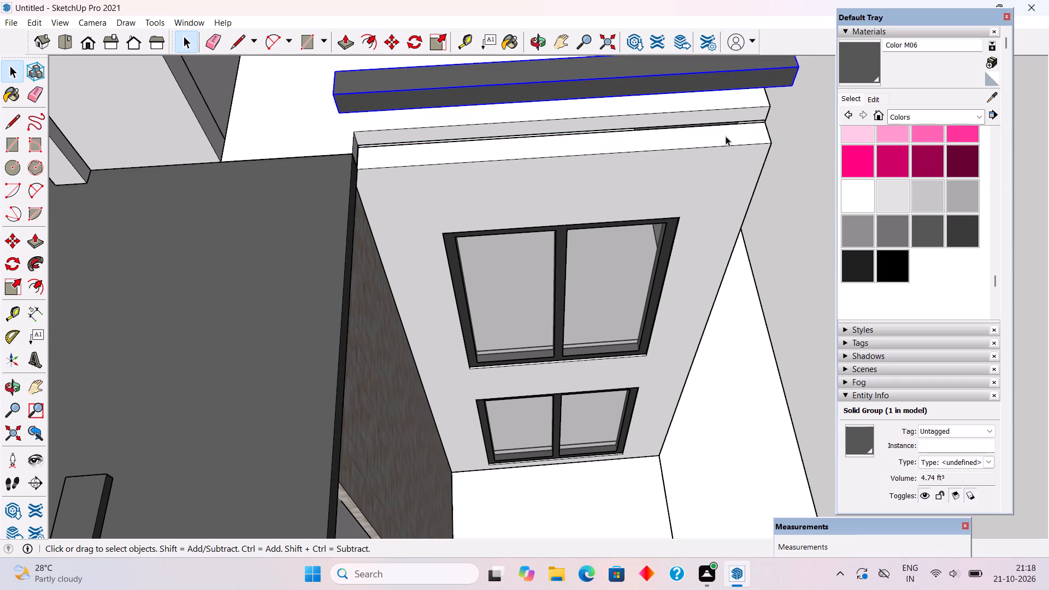
Inside the side wing's front wall group, push the top face up 2' to the underside of the raised coping.
triple_click(726, 136)
key(p)
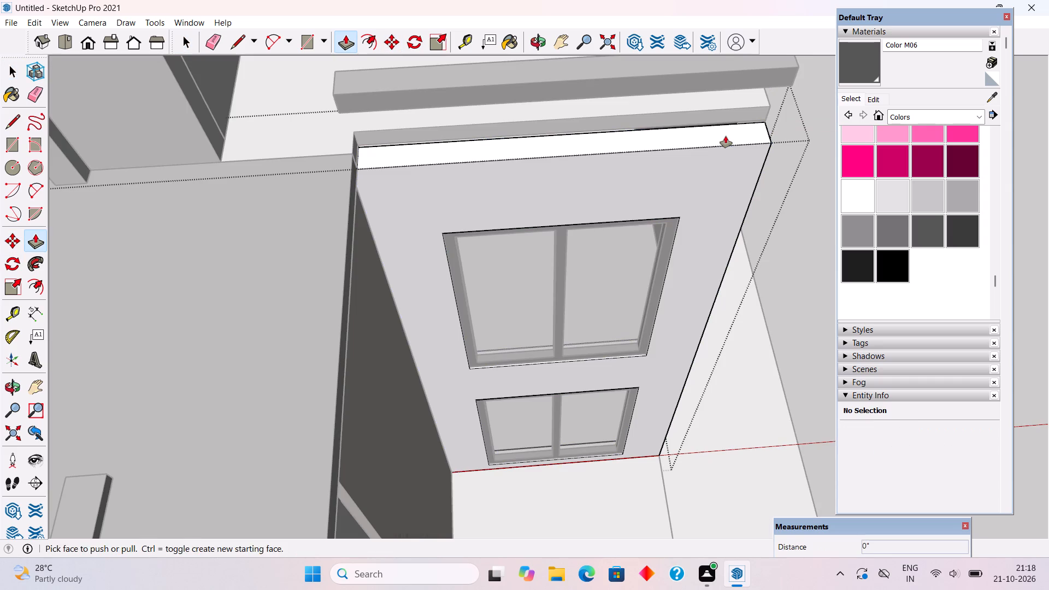
click(726, 136)
click(772, 87)
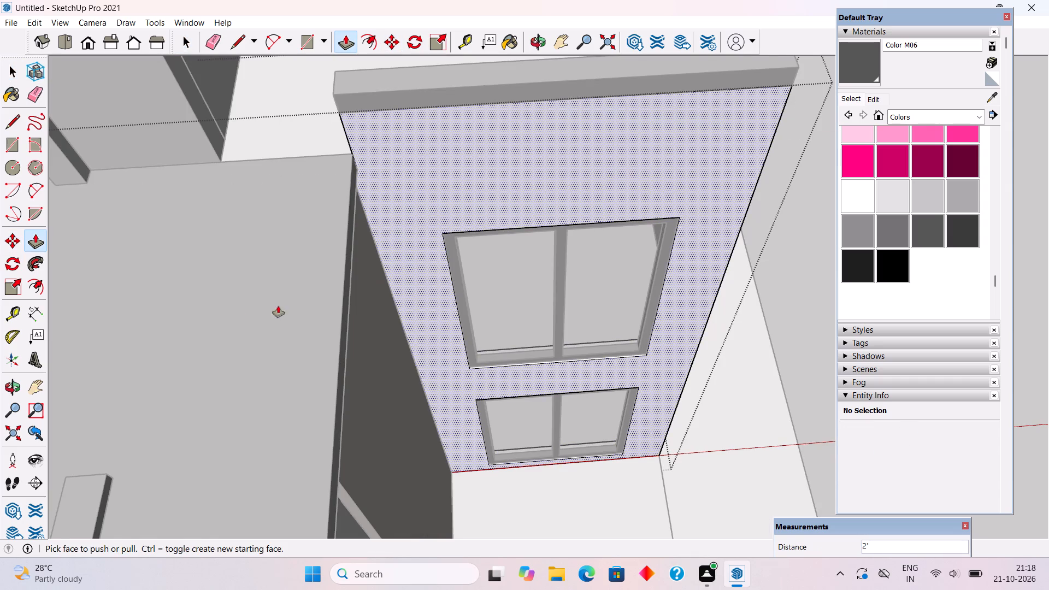
Split the raised wall's inner end face with a 9" line at roof level and extrude the upper part 3' 3" to the central block.
middle_drag(293, 259, 624, 196)
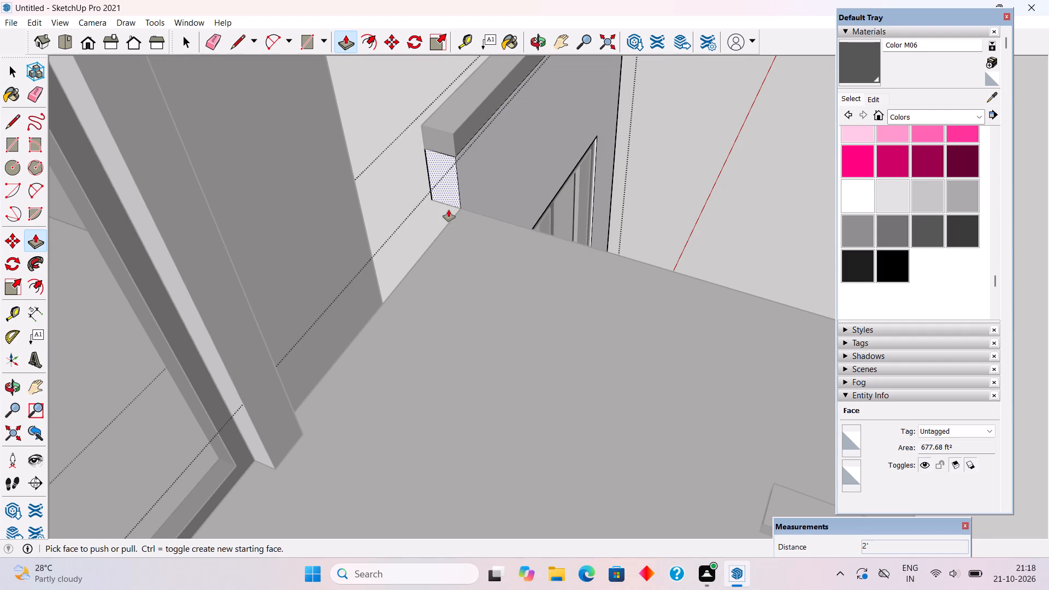
key(space)
text(l)
click(433, 203)
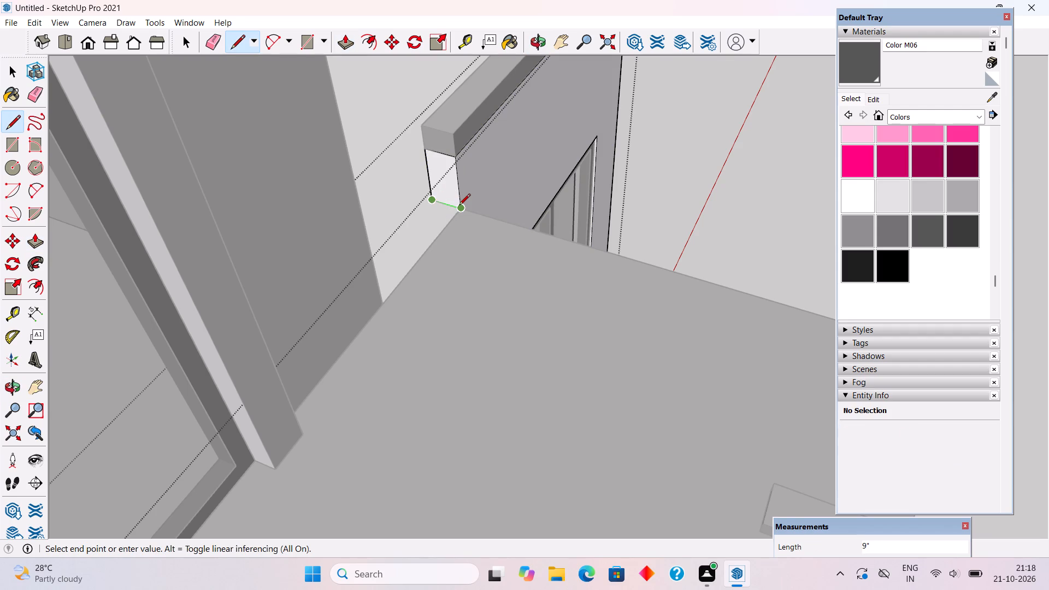
click(459, 206)
key(p)
click(451, 200)
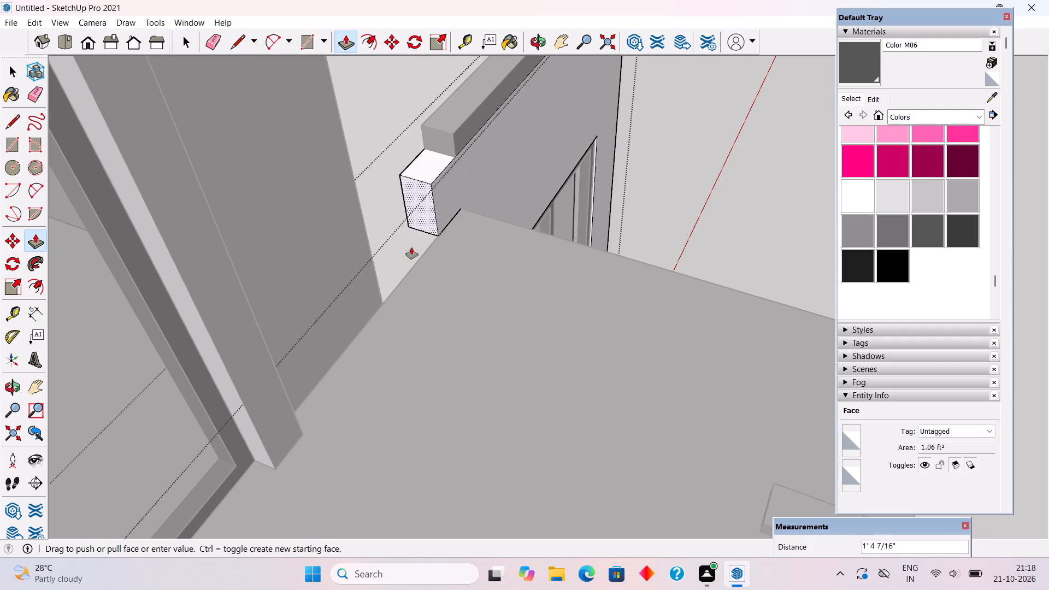
click(385, 301)
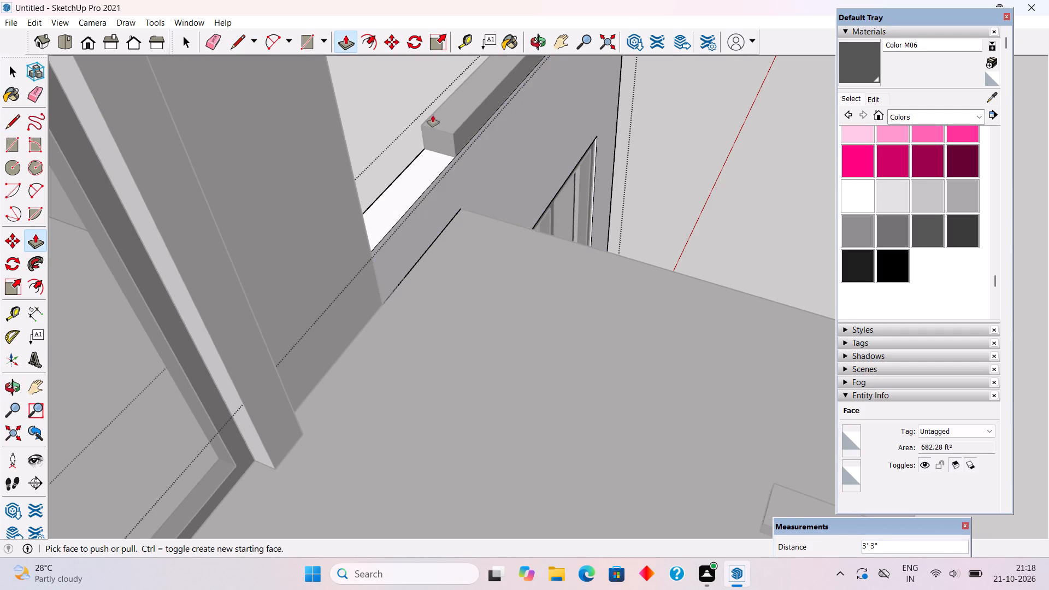
Inside the coping group, extend its inner end face to the central block's wall to cover the lengthened parapet.
key(space)
click(436, 109)
triple_click(439, 119)
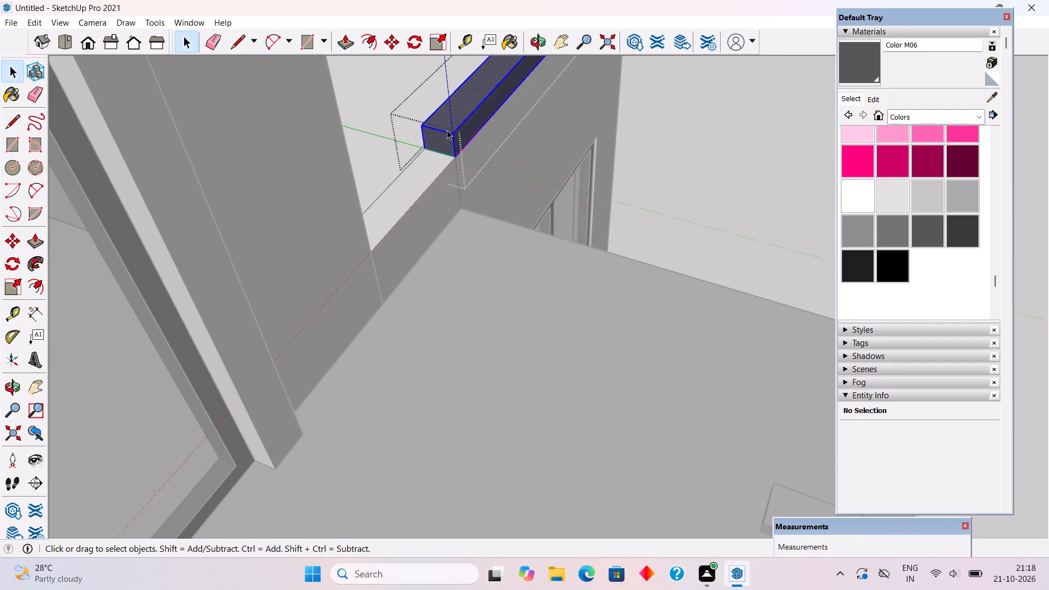
key(p)
click(447, 145)
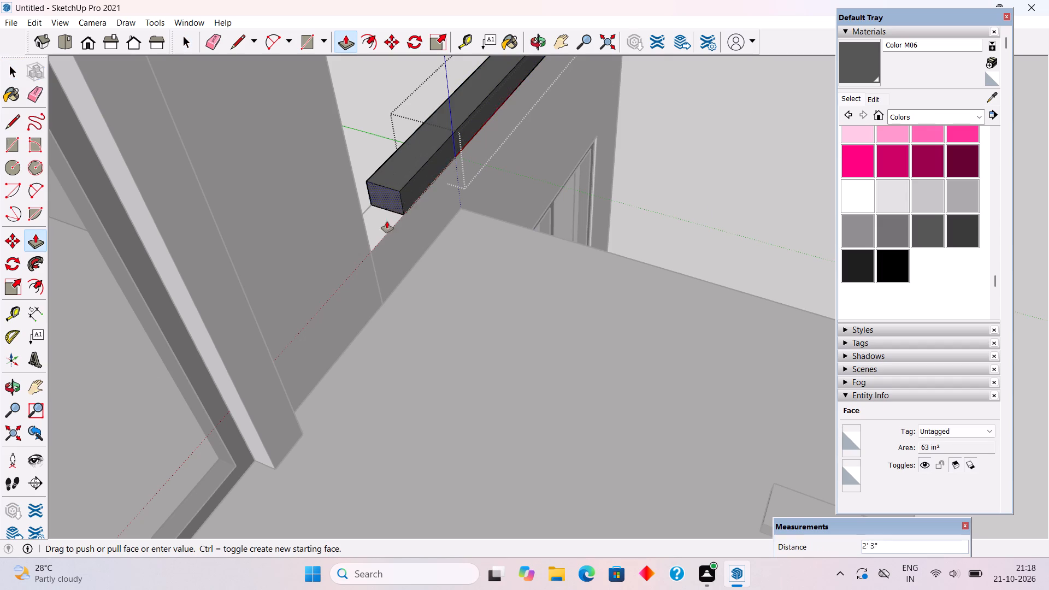
click(373, 257)
scroll(377, 263, down, 5)
key(space)
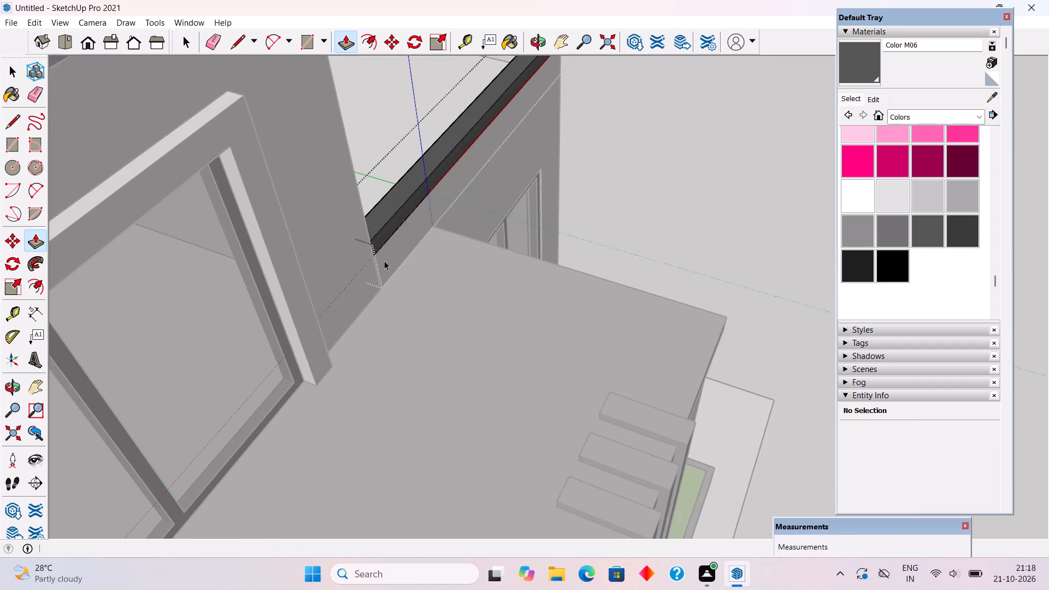
scroll(386, 261, down, 5)
click(659, 191)
Place a guide on the side wing's roof 9" in from its outer side edge.
middle_drag(623, 255, 331, 172)
scroll(331, 172, down, 3)
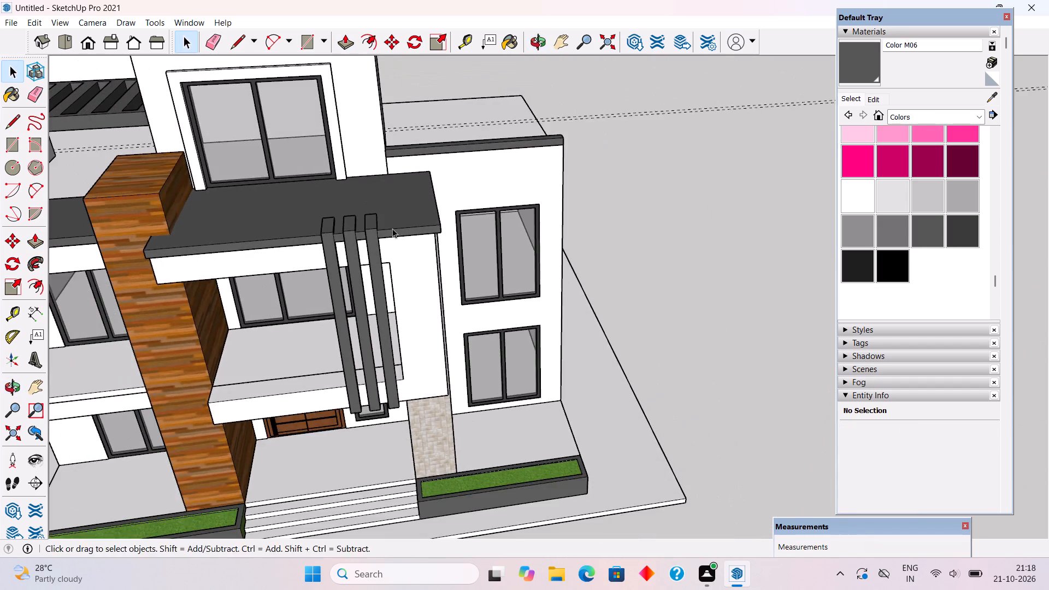
middle_drag(390, 228, 377, 74)
middle_drag(424, 197, 424, 182)
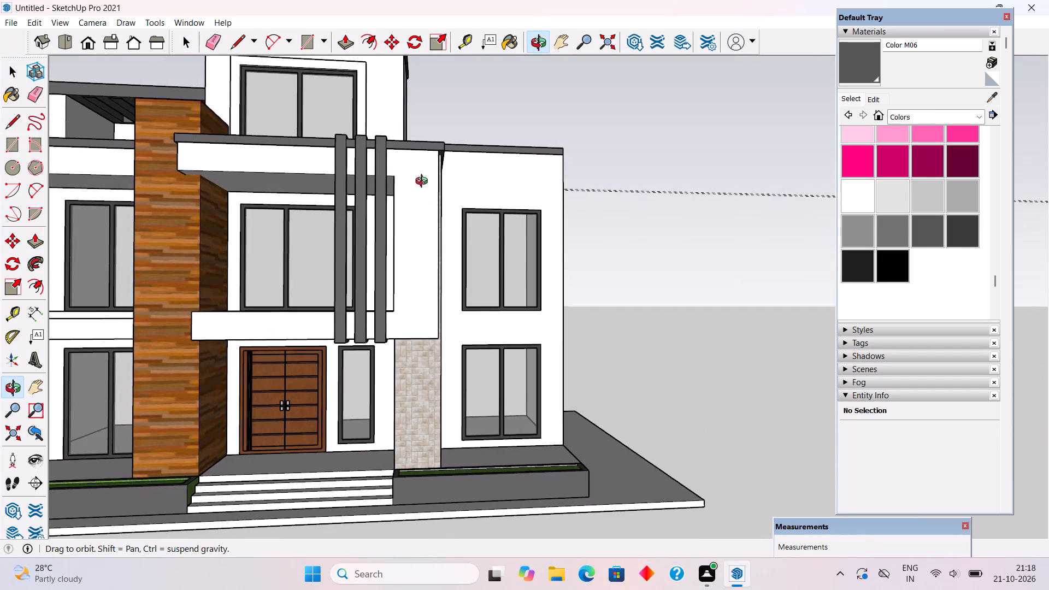
middle_drag(424, 182, 437, 194)
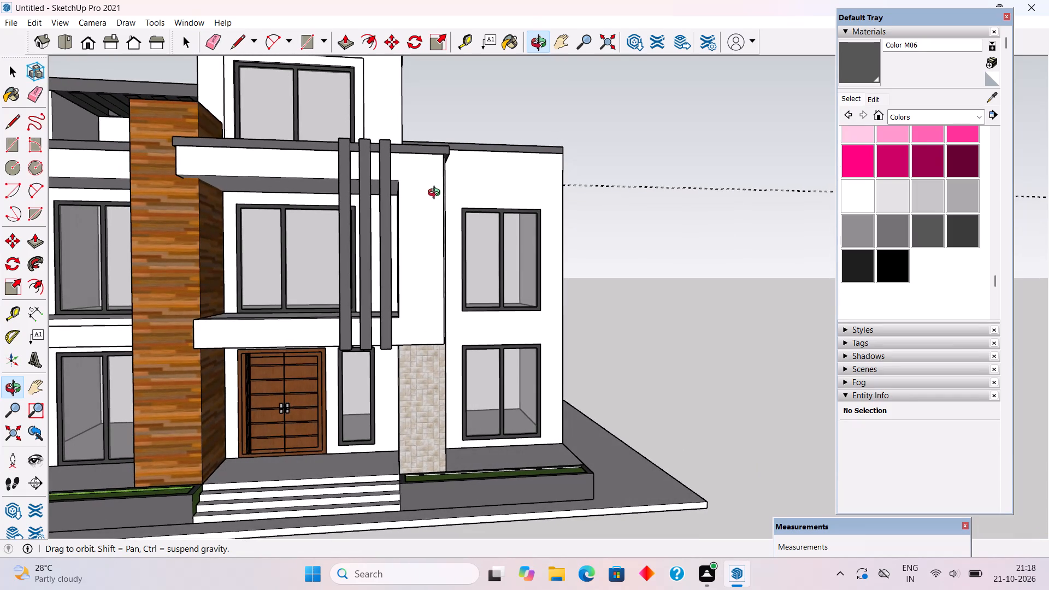
middle_drag(437, 194, 275, 314)
middle_drag(643, 234, 189, 280)
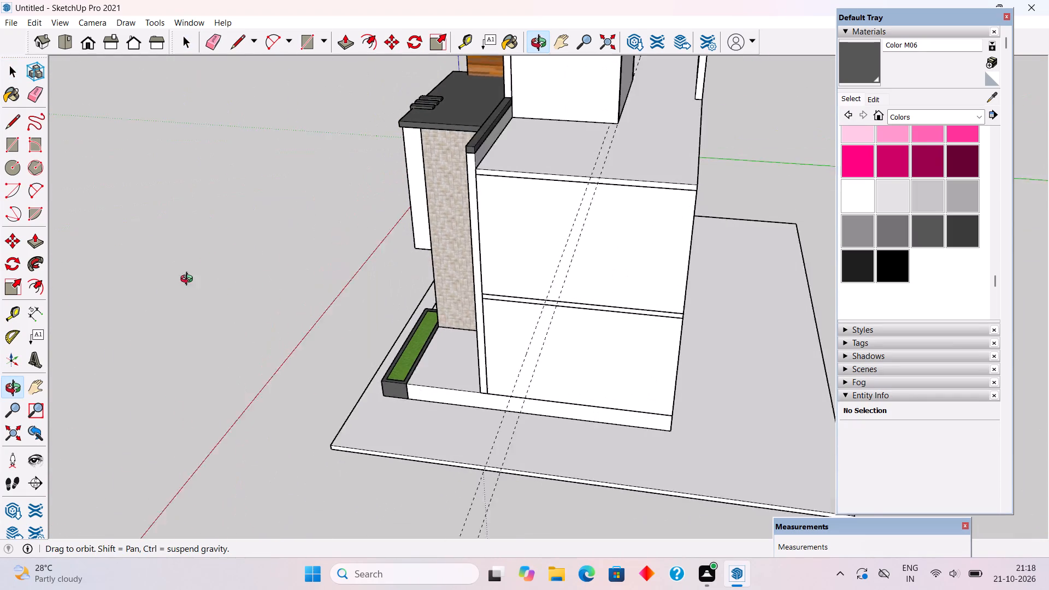
middle_drag(189, 280, 174, 276)
middle_drag(688, 147, 646, 237)
scroll(578, 287, up, 4)
key(t)
click(581, 281)
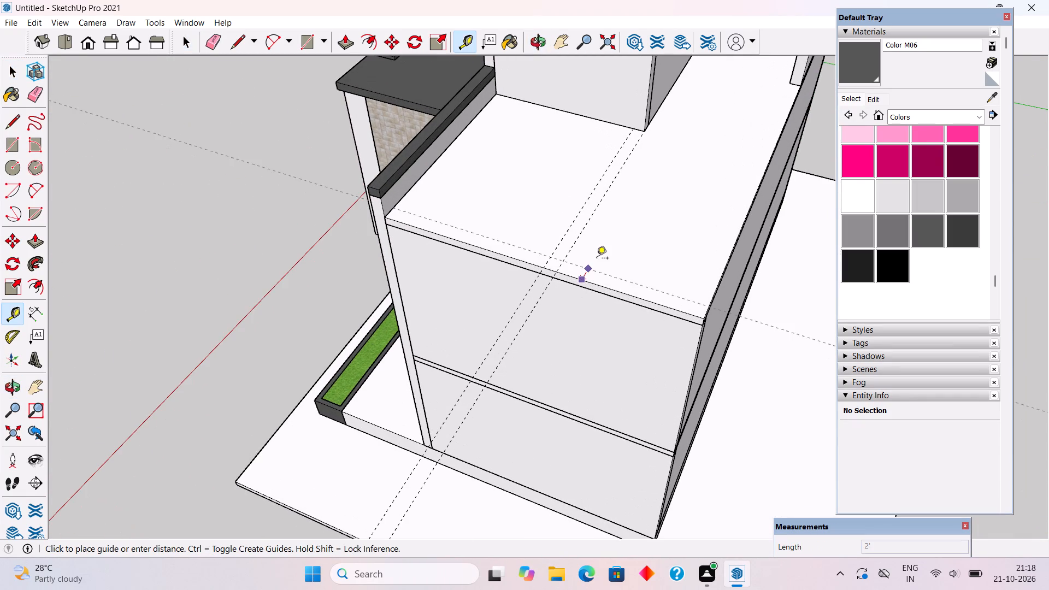
text(9")
key(Return)
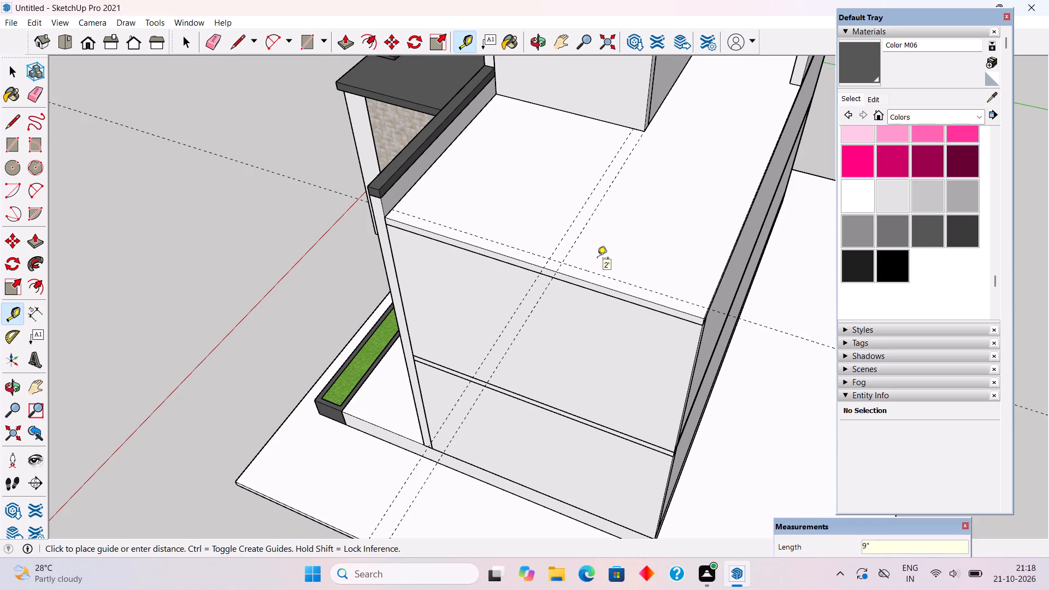
Draw a 9" by 18' 10 5/16" rectangle between the roof's side edge and guide, and extrude it up 1' 5" to the coping's underside.
key(r)
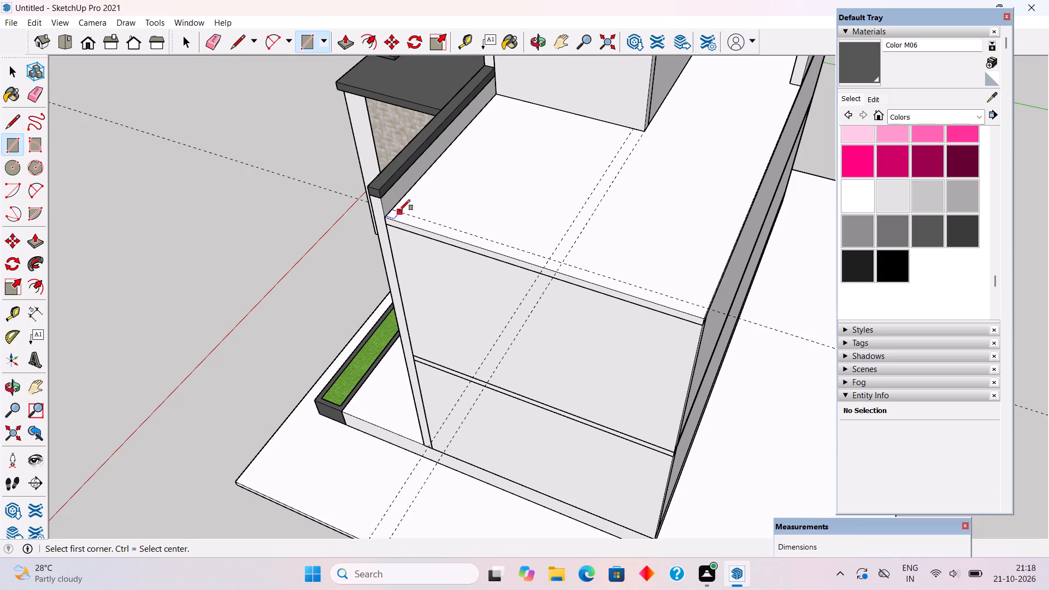
click(395, 211)
click(708, 318)
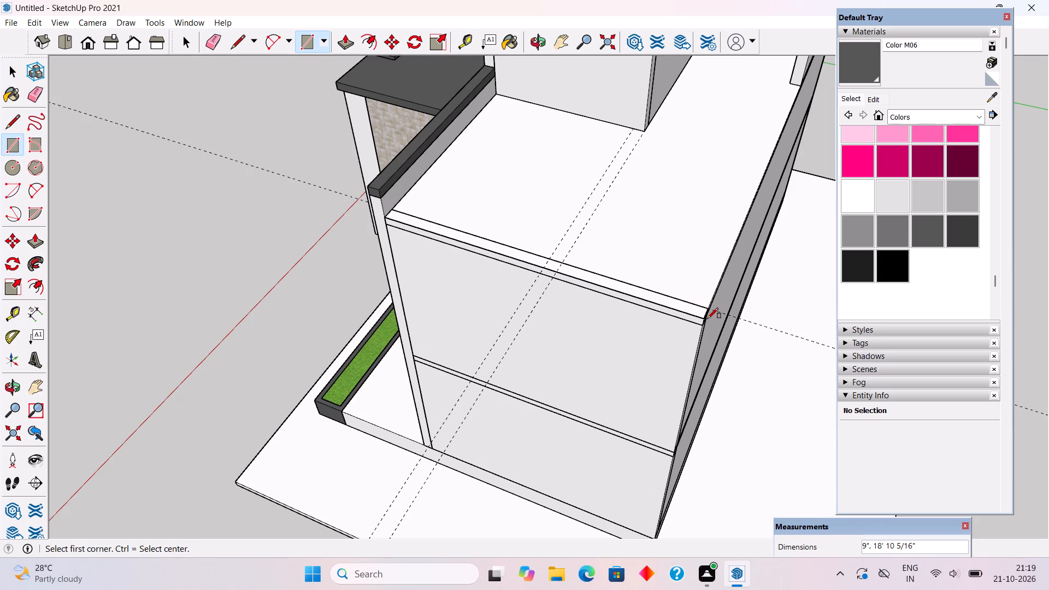
key(p)
click(447, 227)
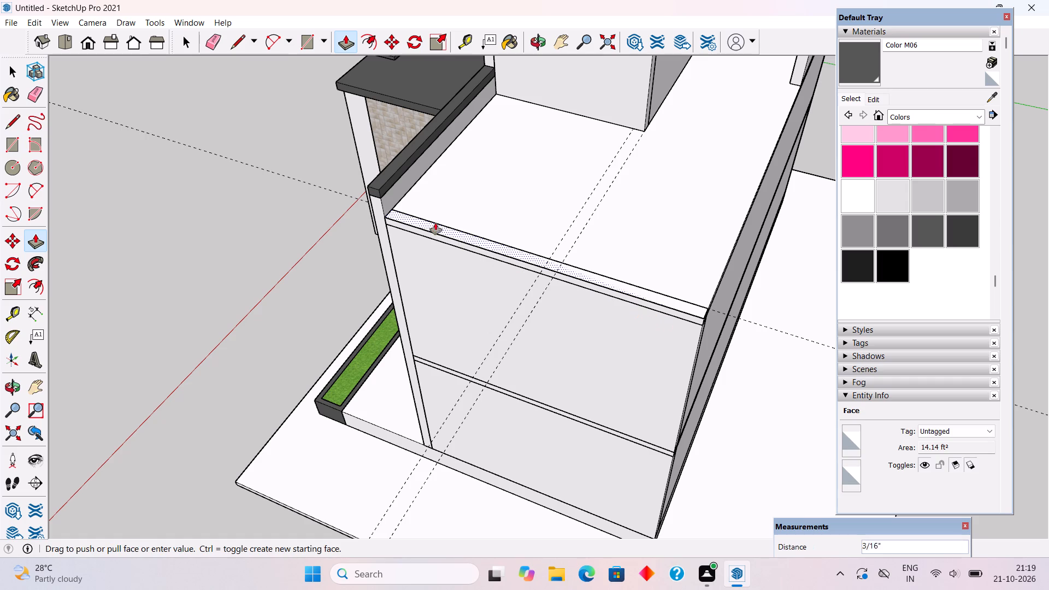
click(372, 199)
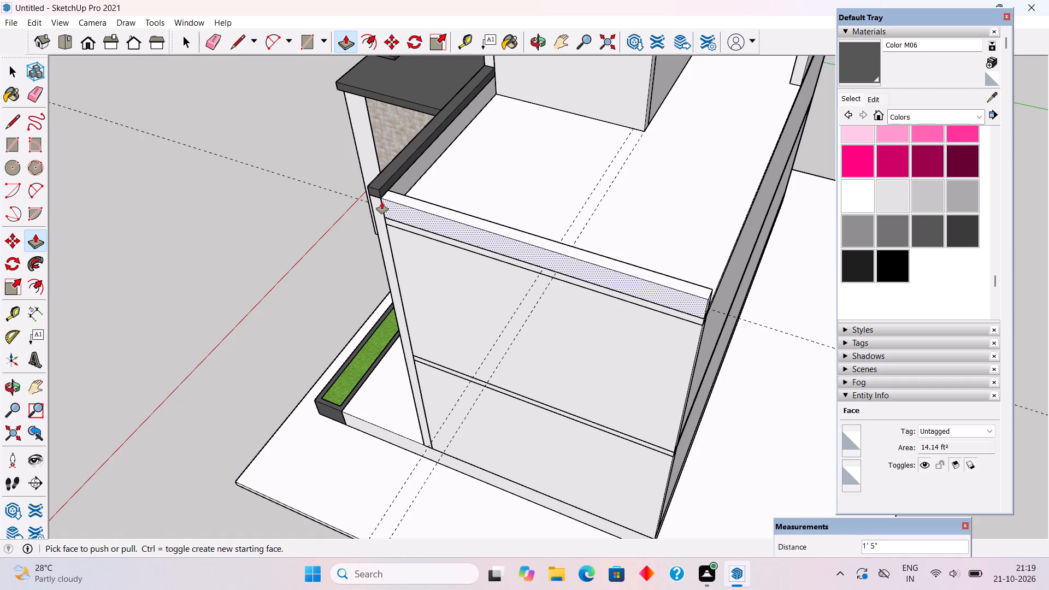
Make the new side parapet wall a group.
key(space)
triple_click(461, 228)
right_click(461, 228)
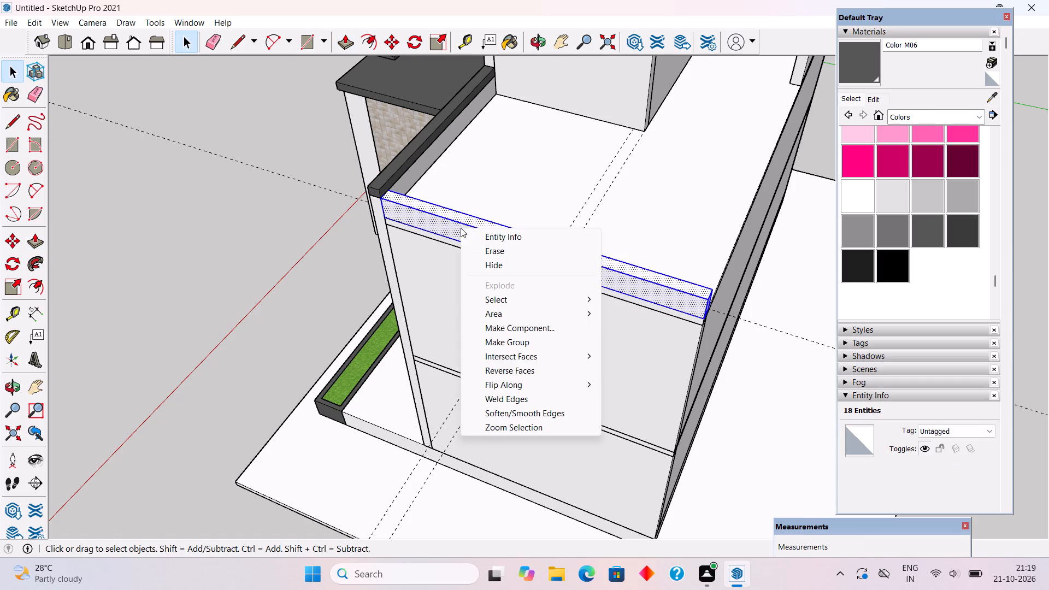
click(550, 342)
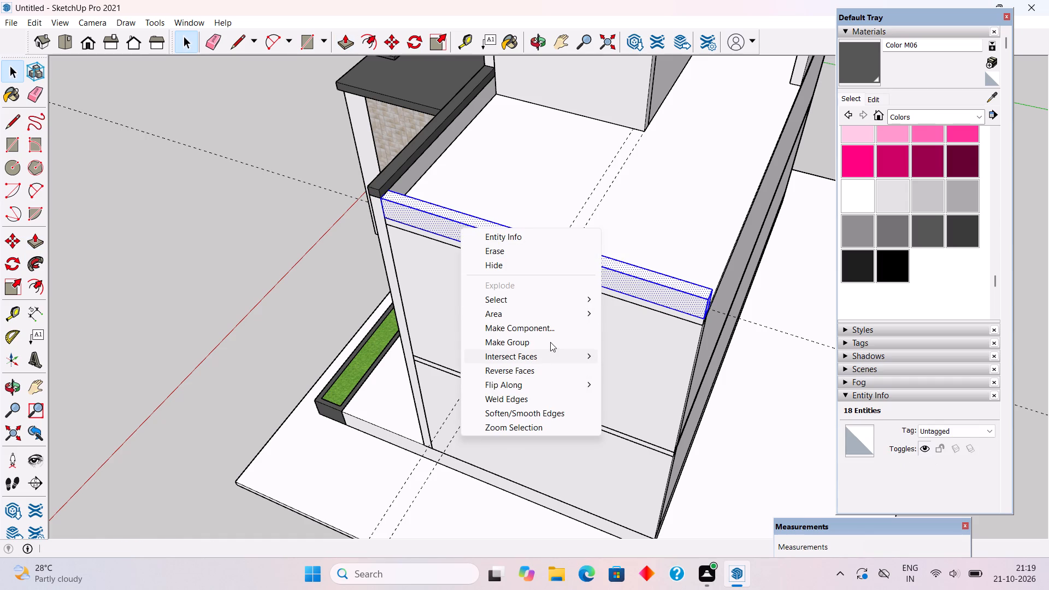
Place a guide on the roof 9" in from its rear edge.
scroll(550, 342, down, 4)
middle_drag(641, 359, 343, 336)
middle_drag(616, 314, 613, 374)
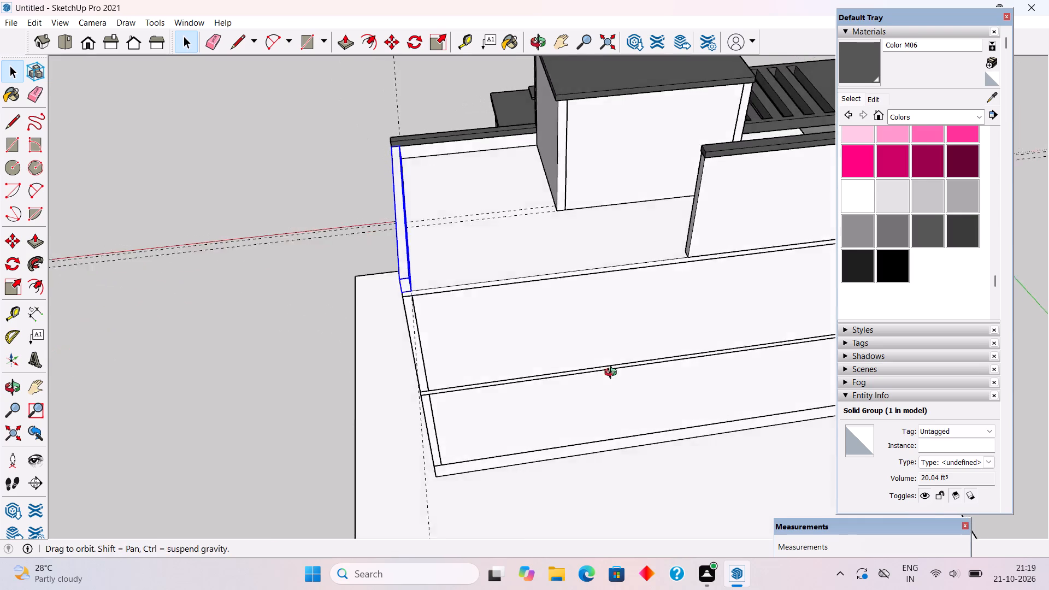
middle_drag(613, 374, 611, 393)
scroll(604, 342, up, 2)
key(t)
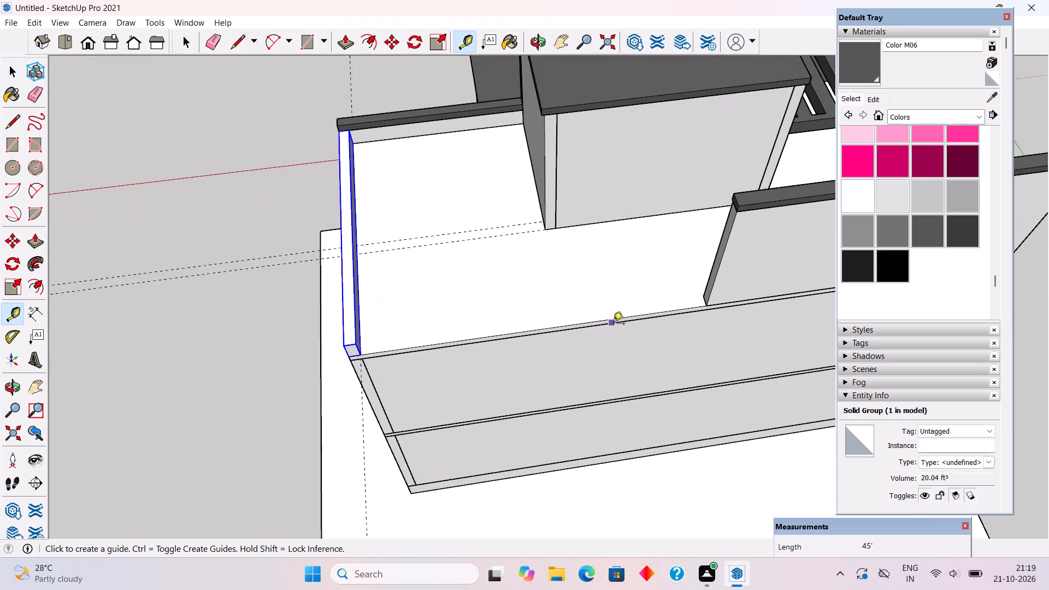
click(614, 323)
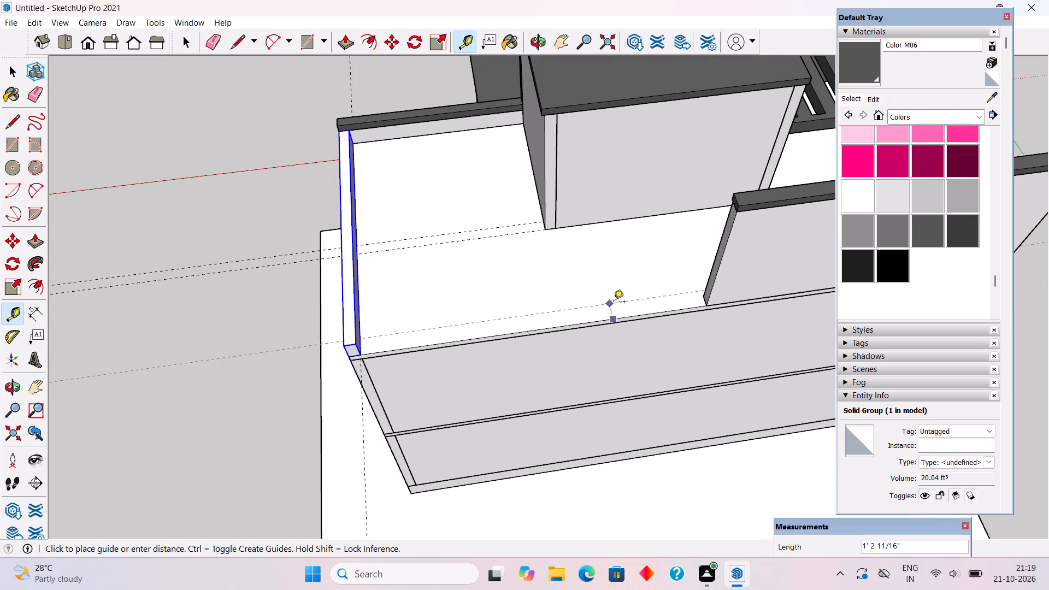
text(9")
key(Return)
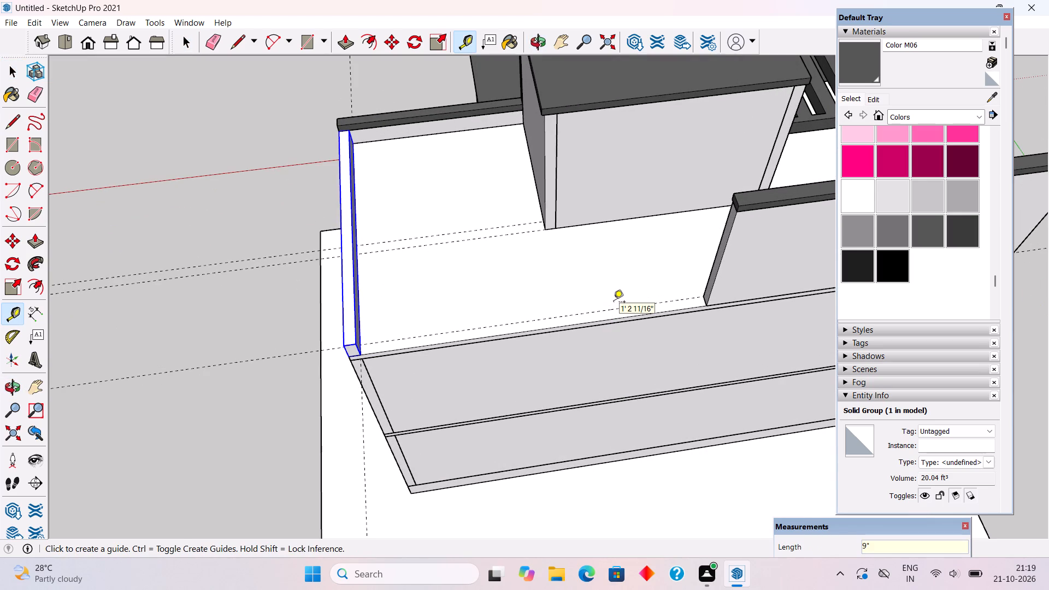
Draw a 9" by about 22' 11 3/16" rectangle between the roof's rear edge and guide, and extrude it up to the side parapet's top.
key(r)
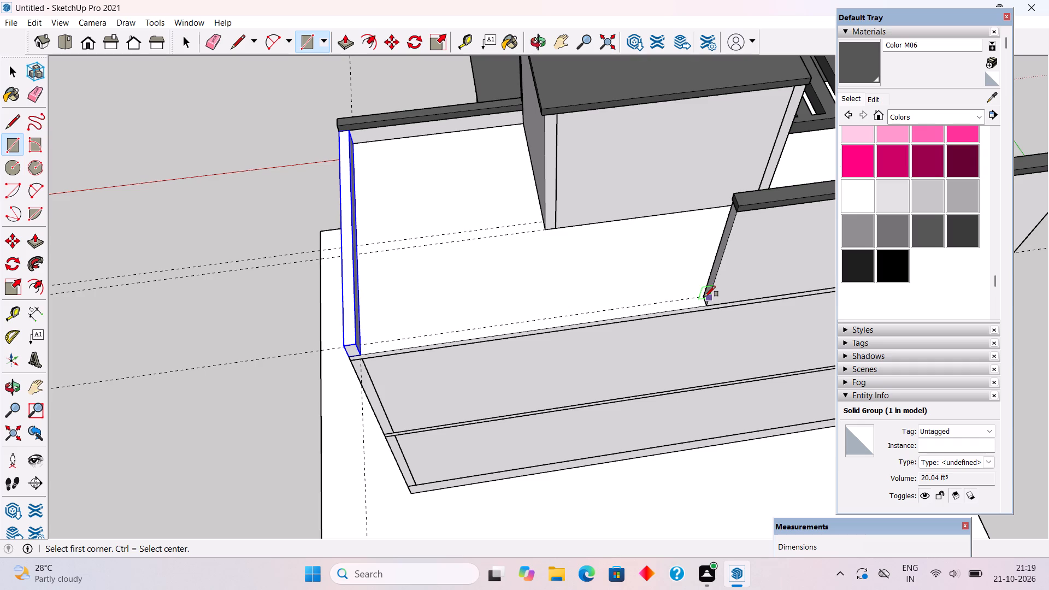
click(703, 298)
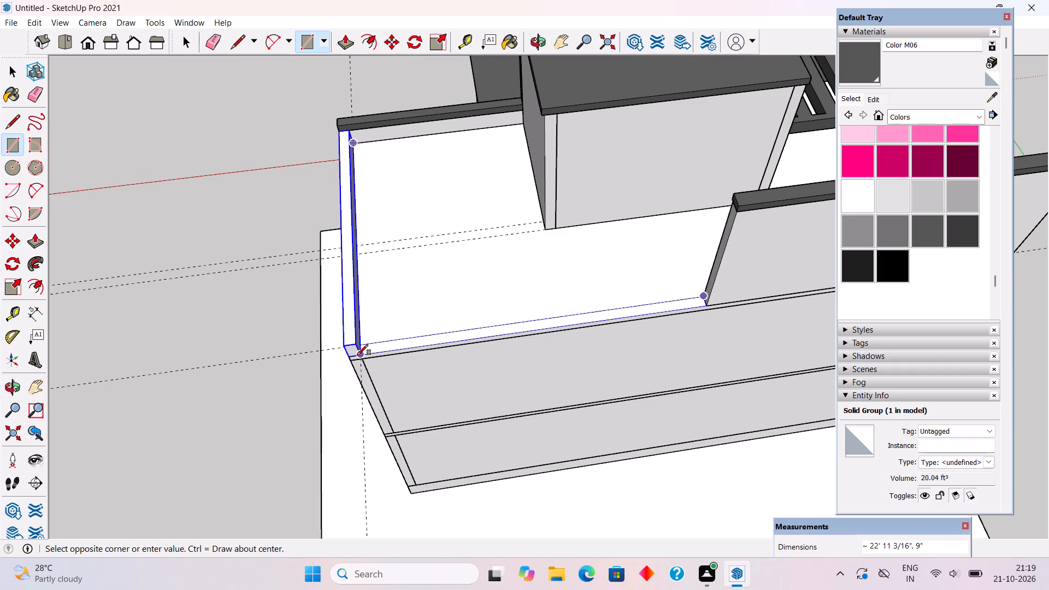
click(357, 355)
key(p)
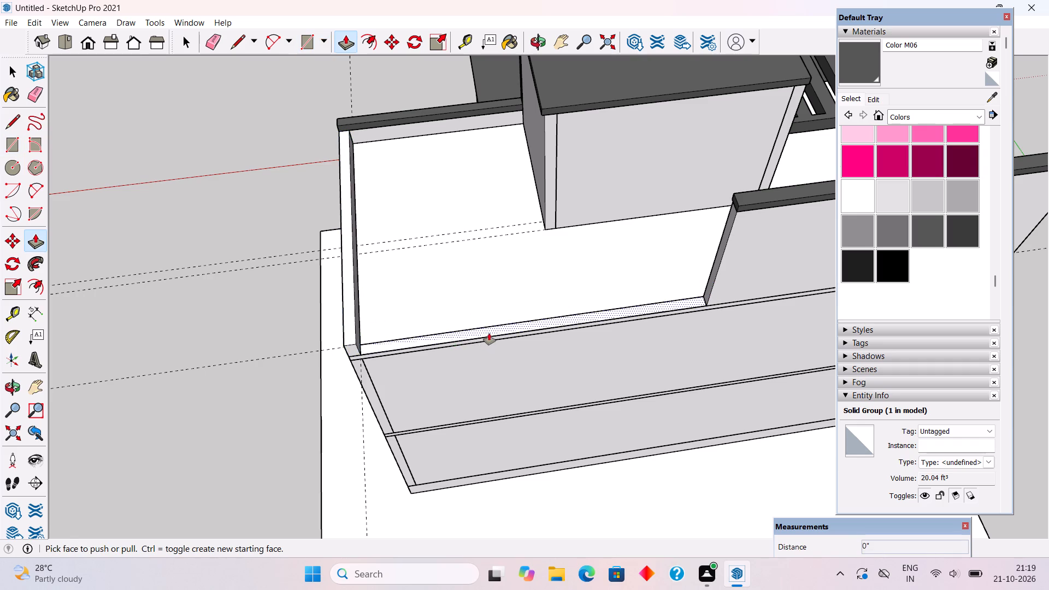
click(489, 333)
click(355, 345)
key(space)
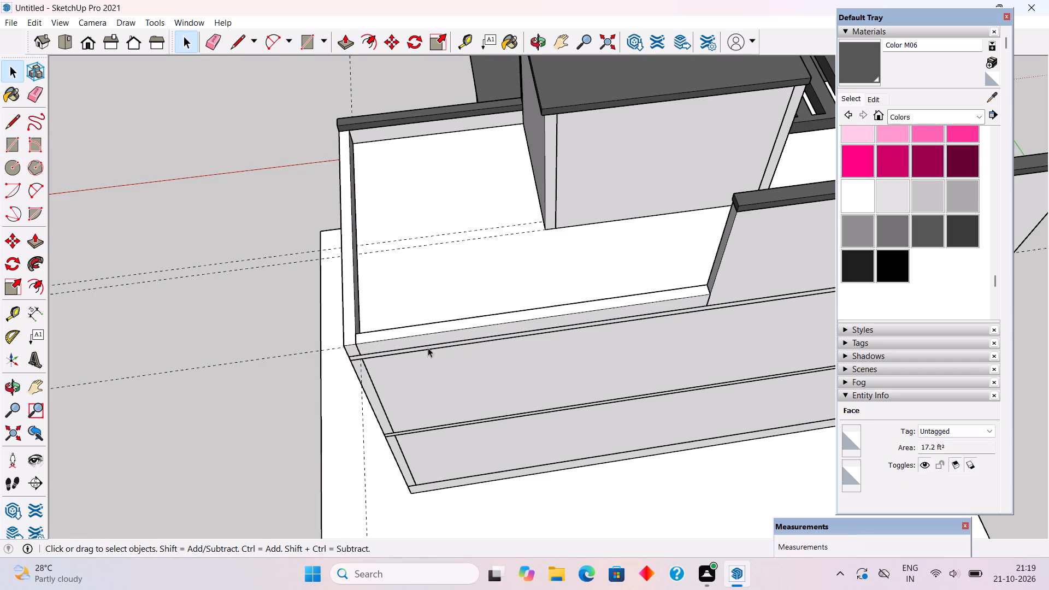
Make the new low rear parapet wall a group.
triple_click(438, 339)
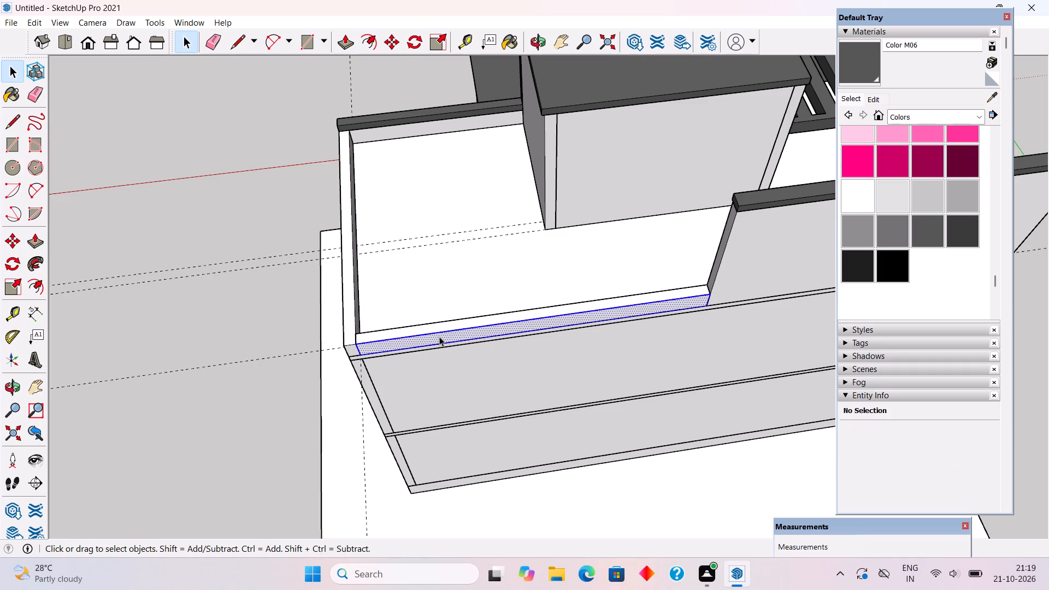
triple_click(441, 327)
right_click(441, 327)
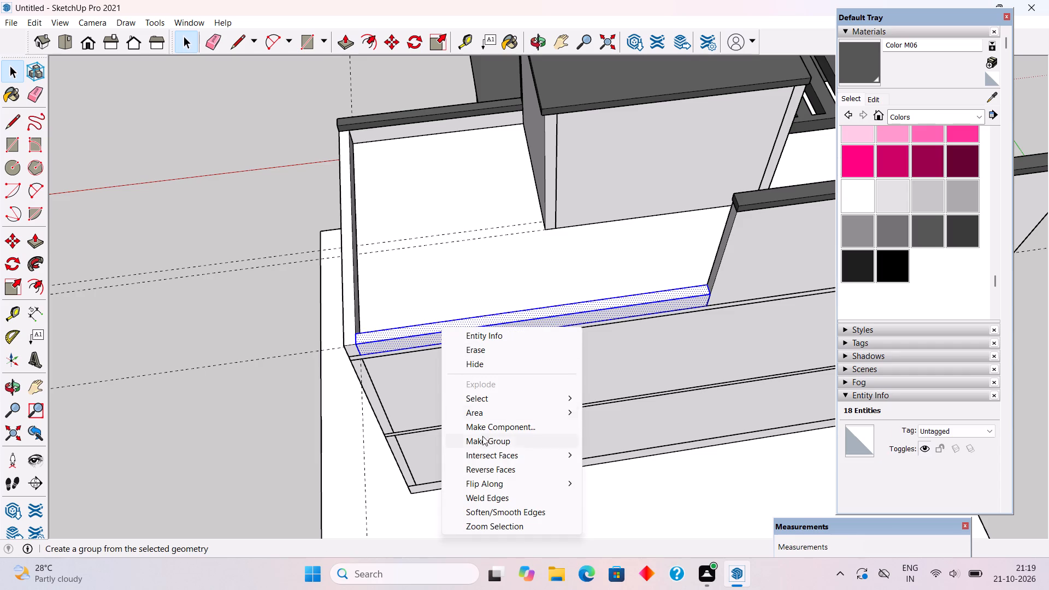
click(483, 438)
click(259, 302)
Place a guide on the roof 9" in from the opposite side edge, between the tall rear parapet and the slatted canopy.
scroll(353, 343, down, 4)
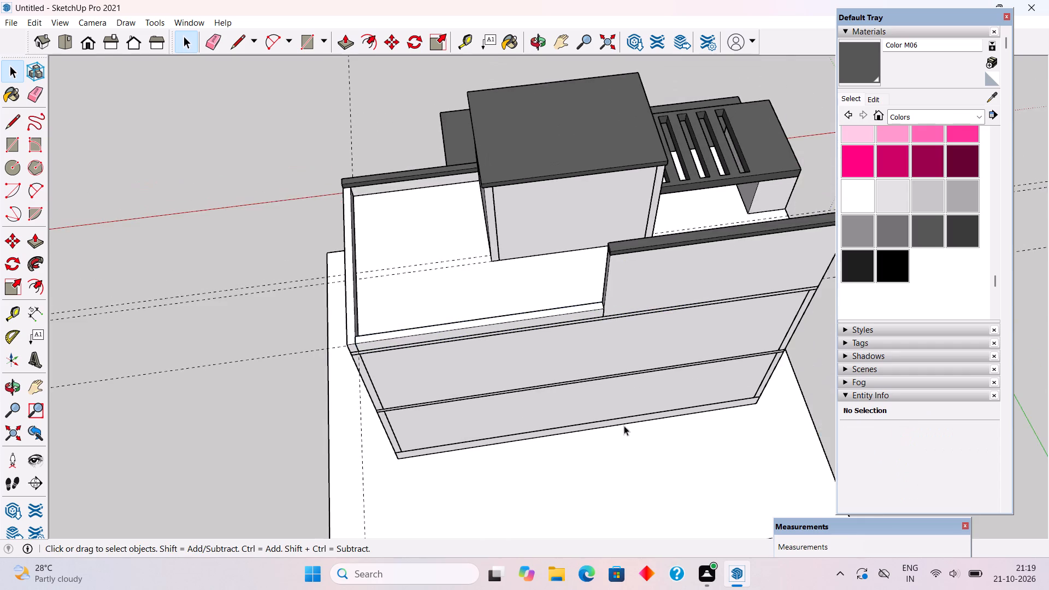
middle_drag(624, 425, 227, 324)
middle_drag(635, 374, 493, 429)
scroll(489, 429, up, 4)
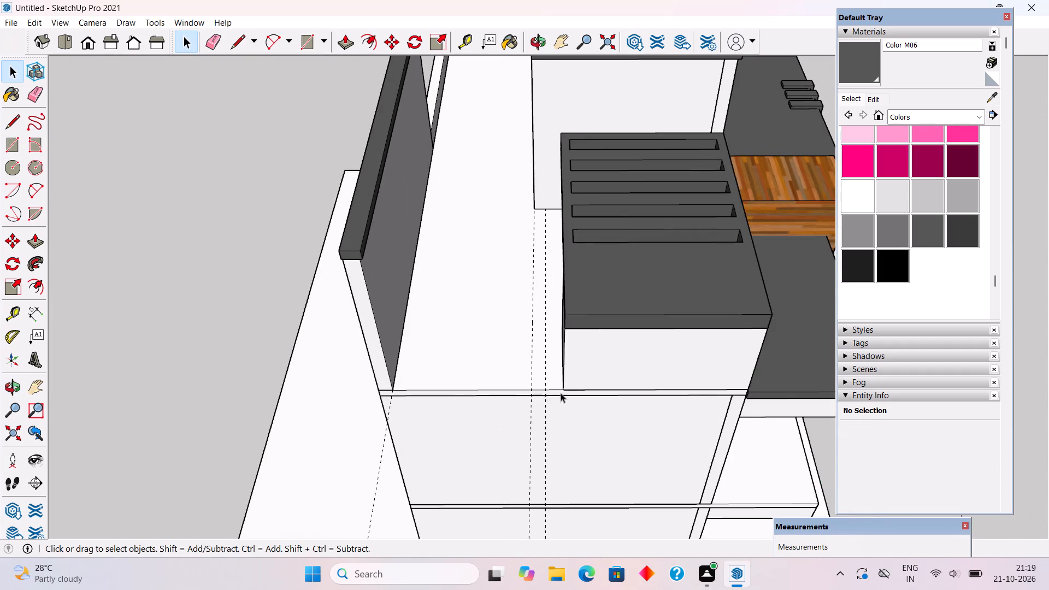
middle_drag(561, 393, 549, 430)
scroll(538, 428, up, 3)
key(t)
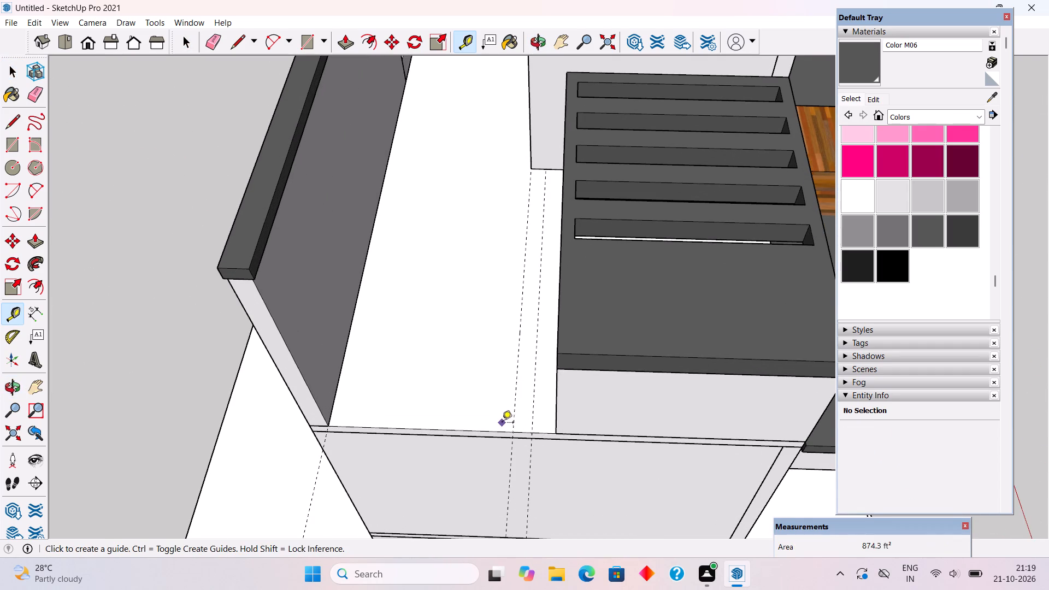
click(497, 433)
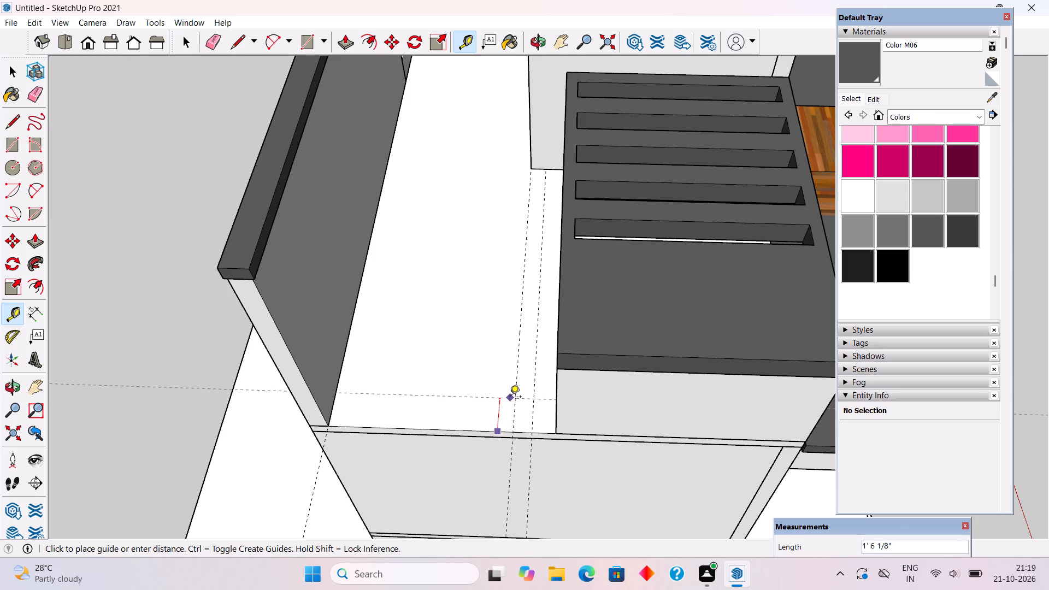
text(9")
key(Return)
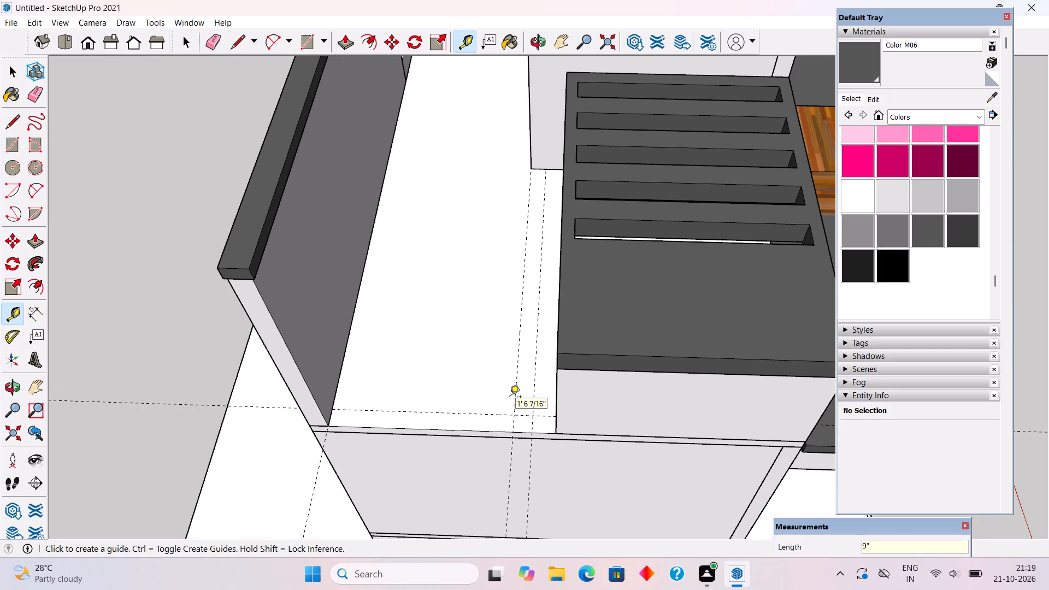
Draw a 9" by about 9' 5/8" rectangle between that side edge and its guide, and extrude it up 2' 6".
key(r)
click(329, 411)
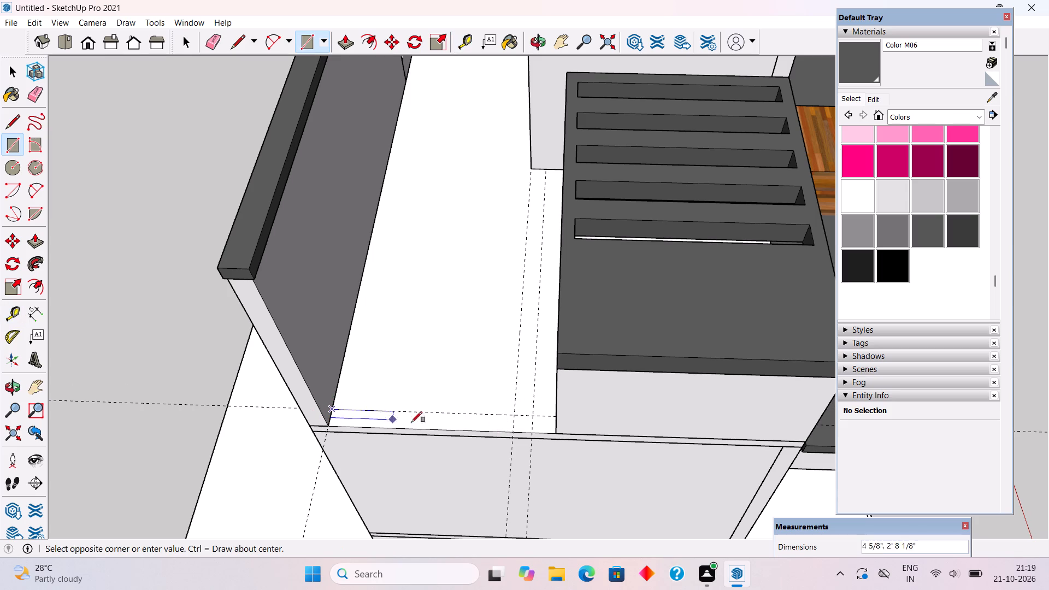
click(556, 433)
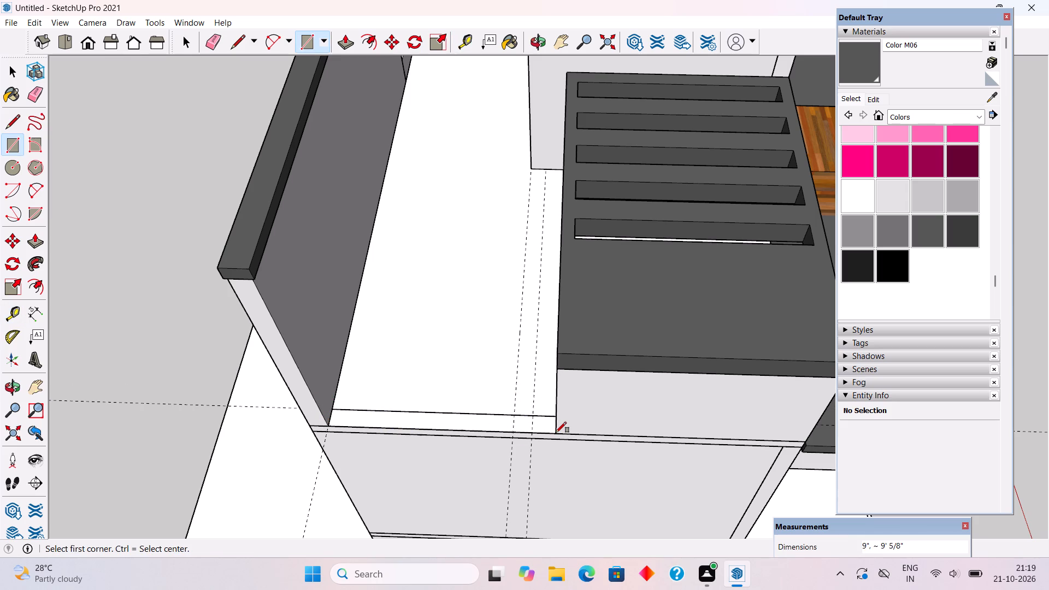
key(p)
click(528, 417)
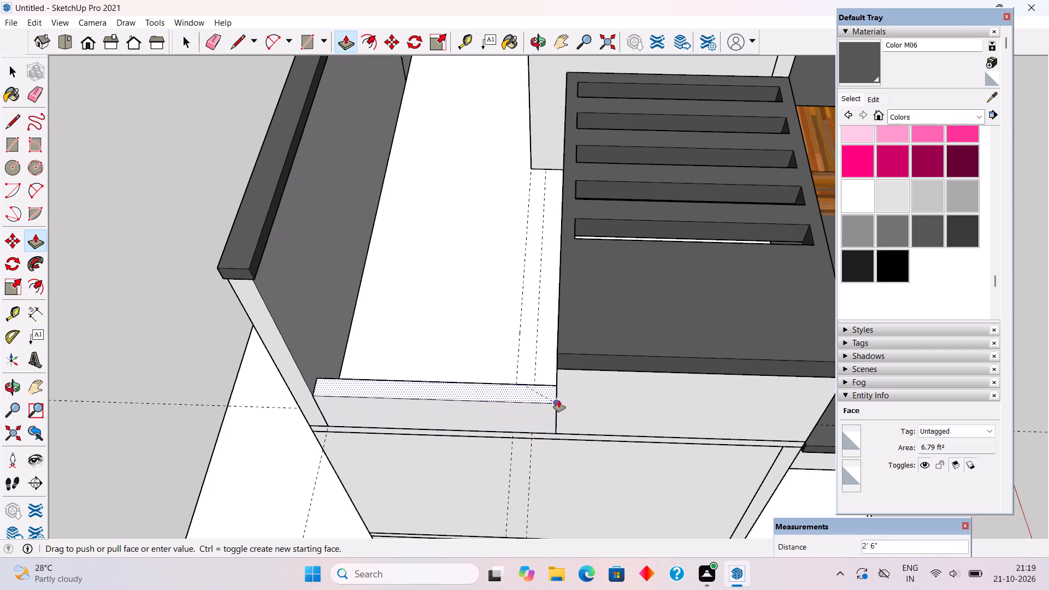
click(559, 400)
key(space)
Make the new parapet wall beside the slatted canopy a group.
triple_click(545, 405)
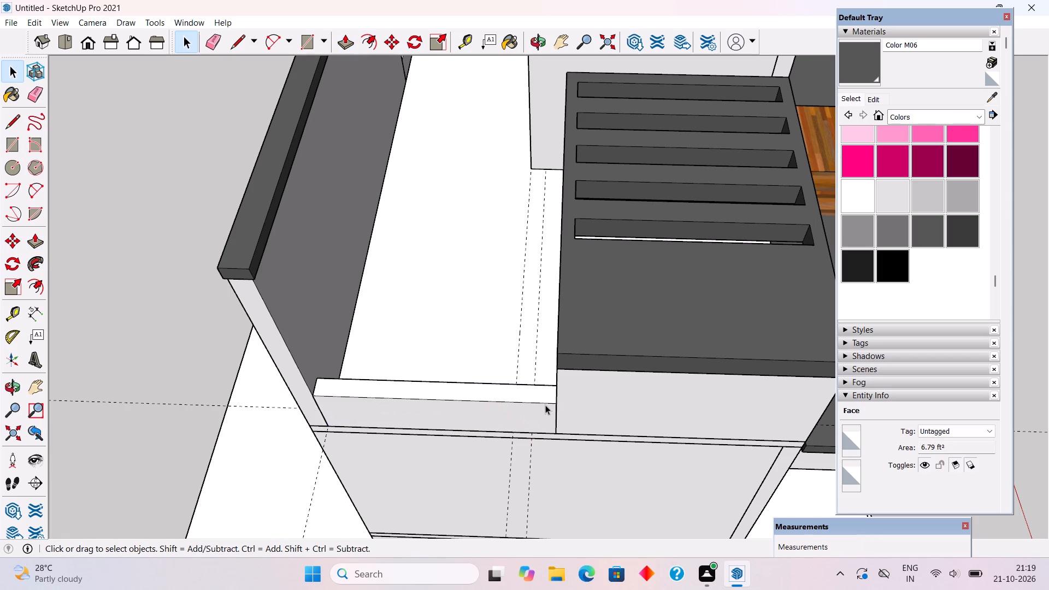
right_click(545, 405)
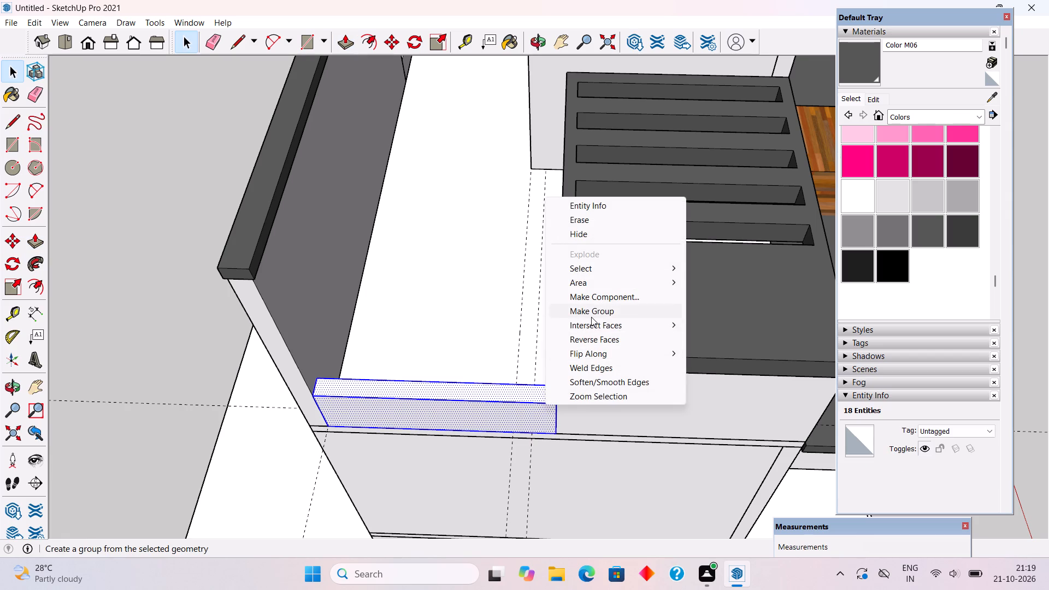
click(592, 316)
scroll(592, 316, down, 7)
click(305, 294)
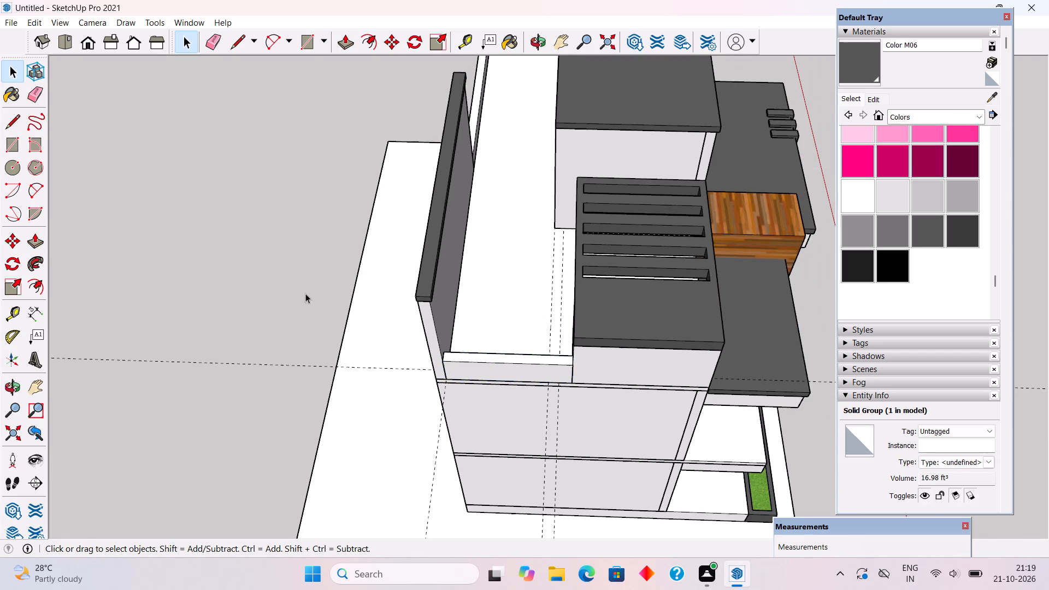
Delete all the guides from the house model.
scroll(411, 475, down, 6)
middle_drag(525, 432, 326, 268)
middle_drag(584, 404, 366, 316)
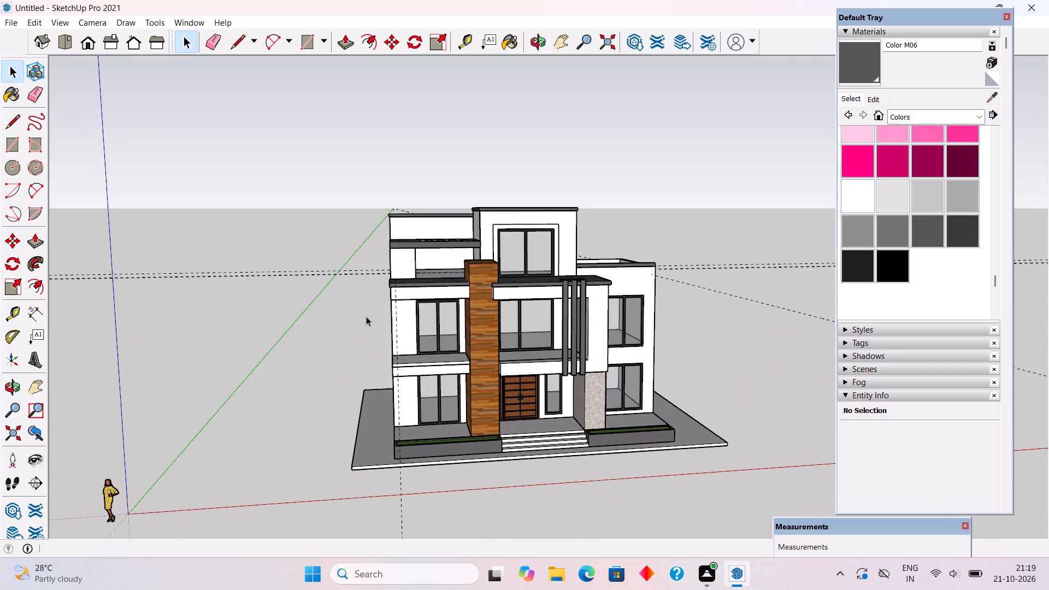
middle_drag(592, 394, 535, 357)
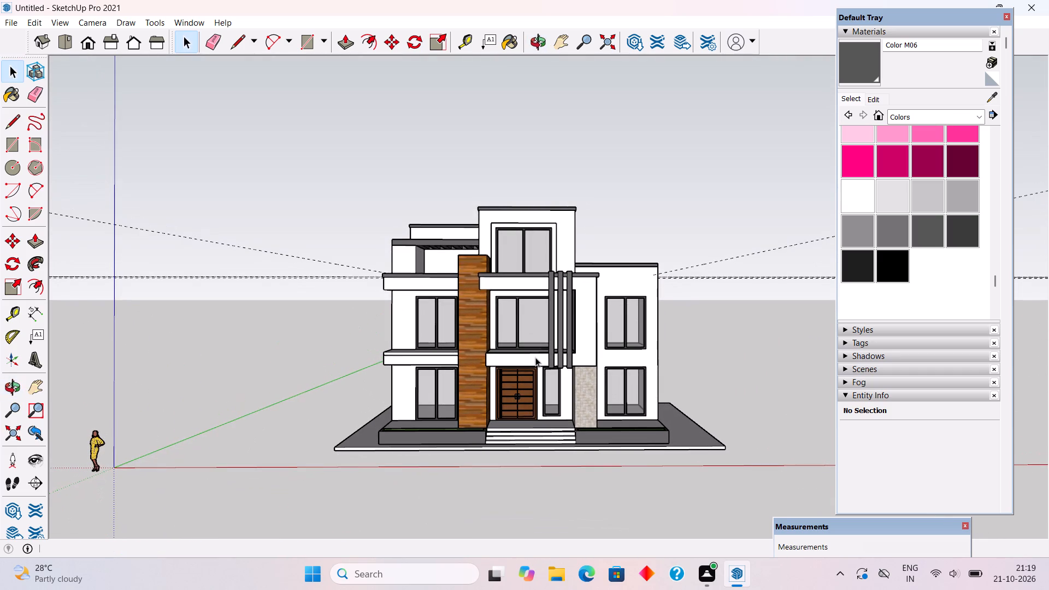
middle_click(553, 403)
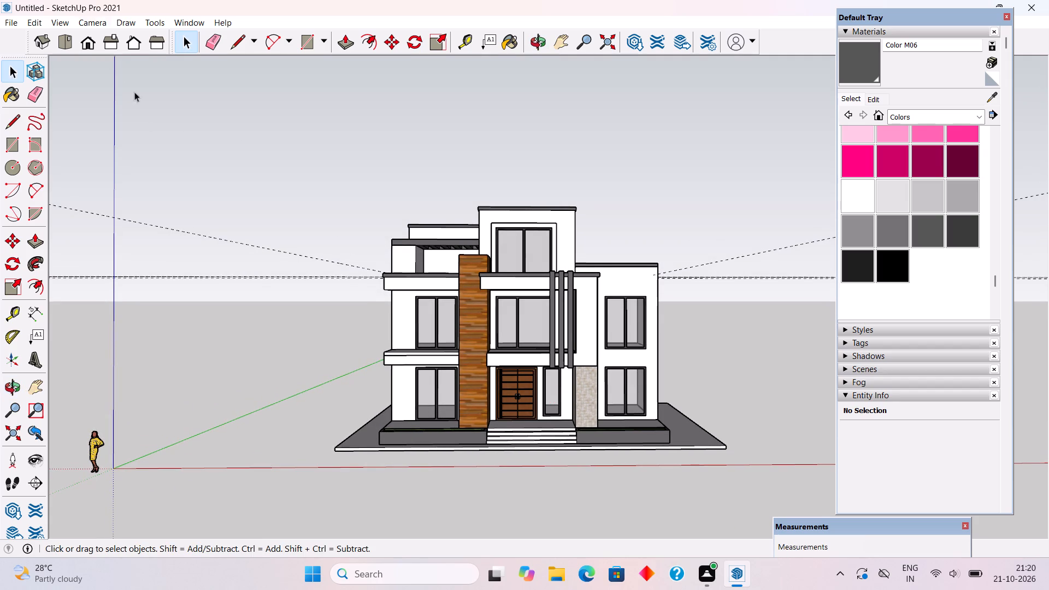
click(31, 23)
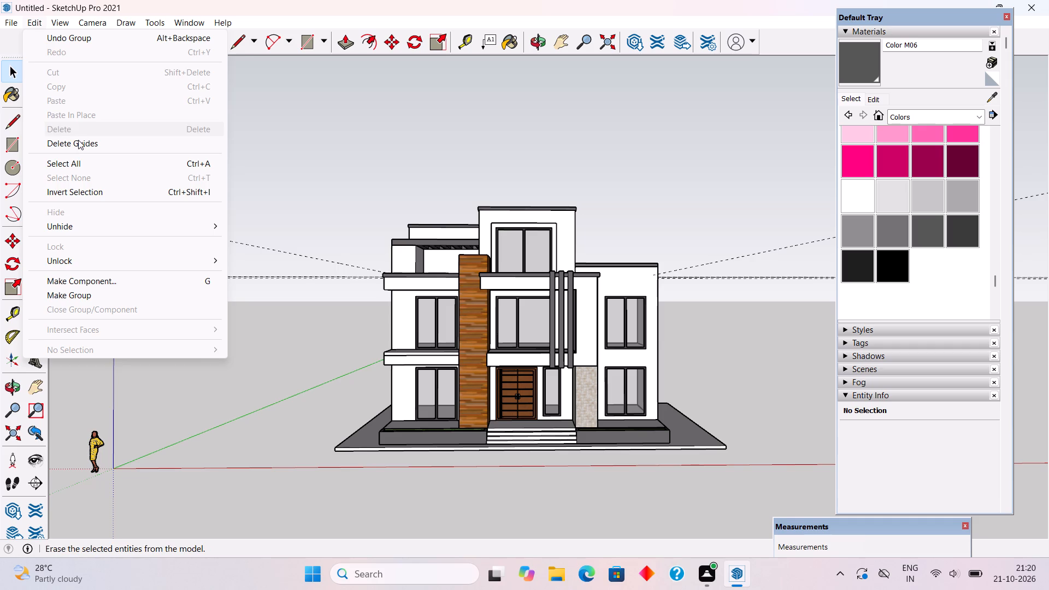
click(78, 140)
Save the model in the Downloads folder as "elevation 23".
middle_drag(675, 313, 674, 303)
scroll(674, 303, up, 2)
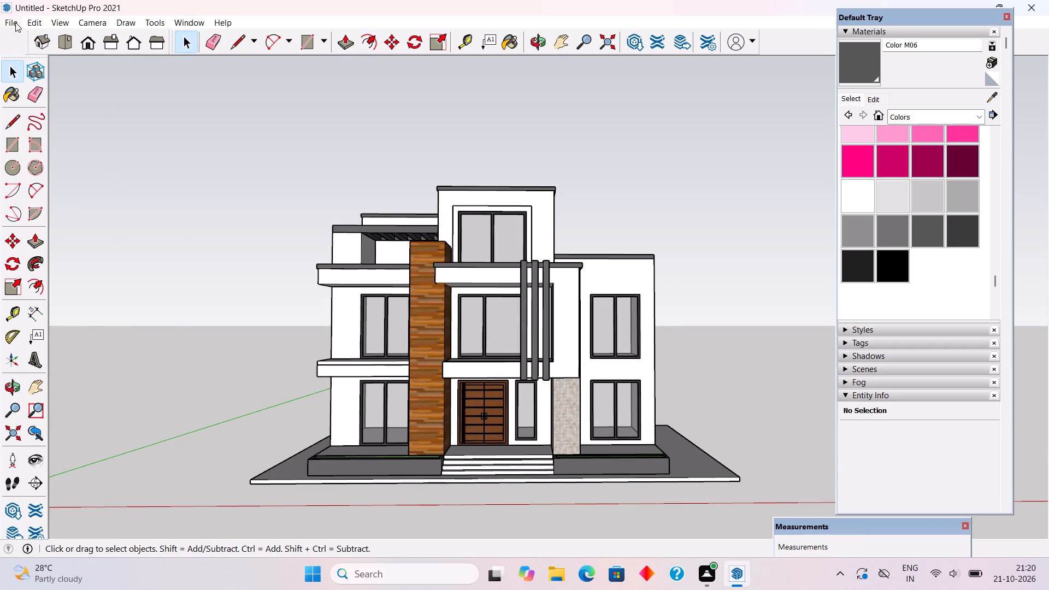
click(15, 22)
click(45, 102)
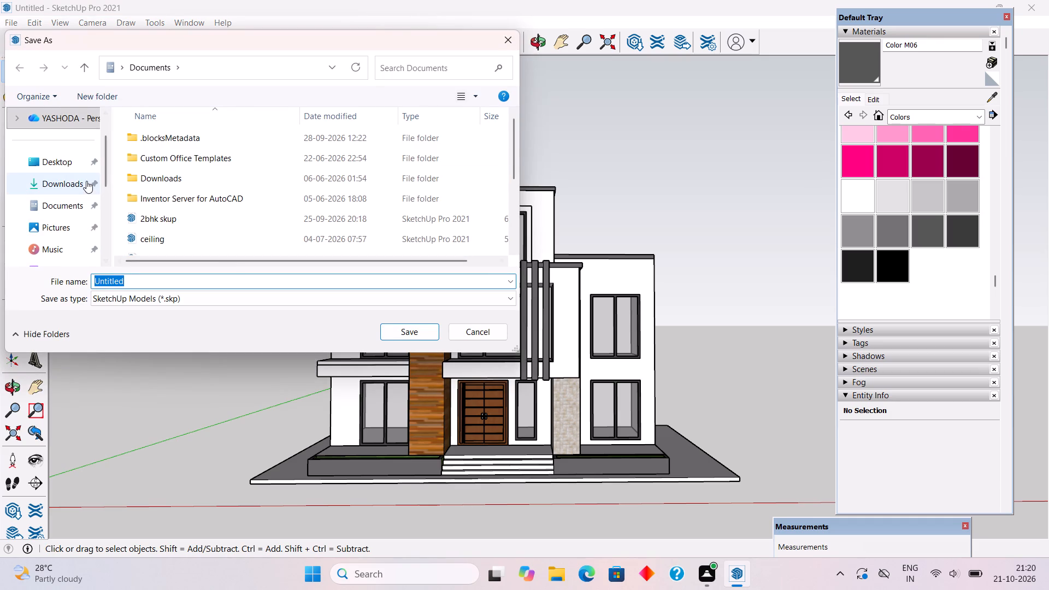
click(86, 181)
click(193, 280)
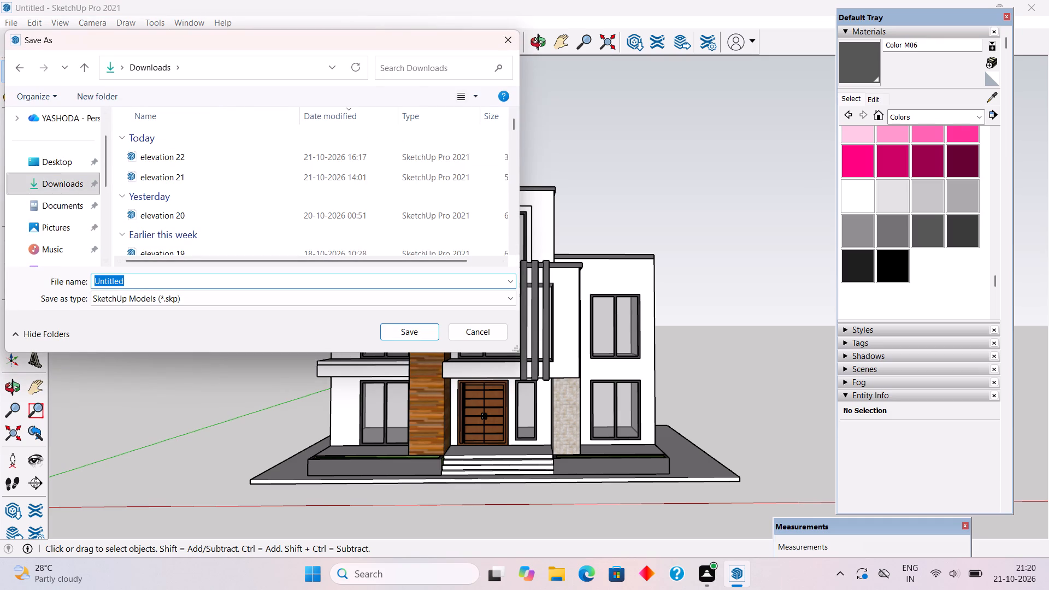
key(BackSpace)
text(elevat)
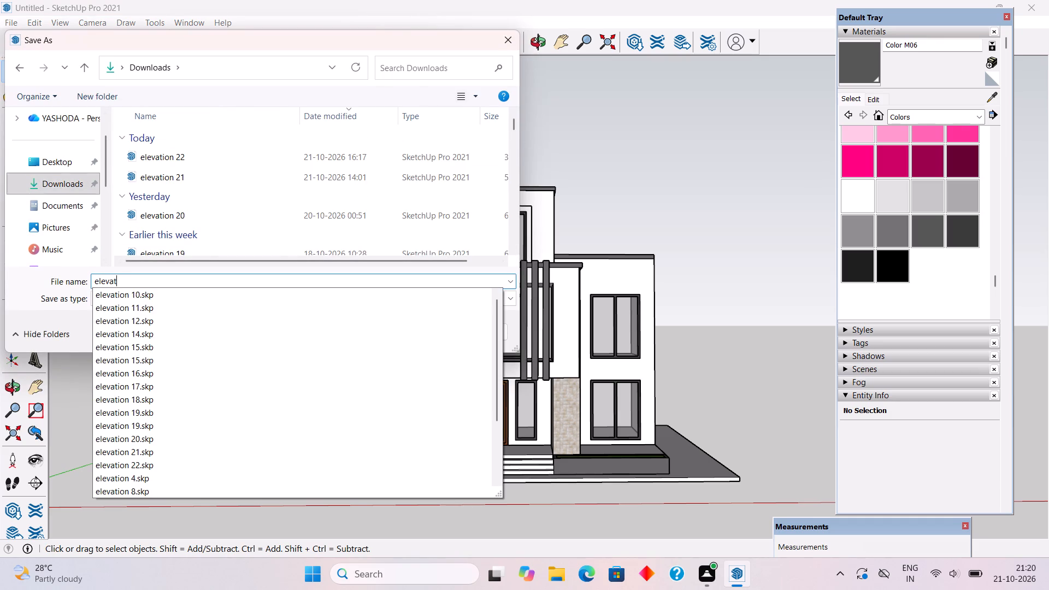
text(ion)
key(space)
text(23)
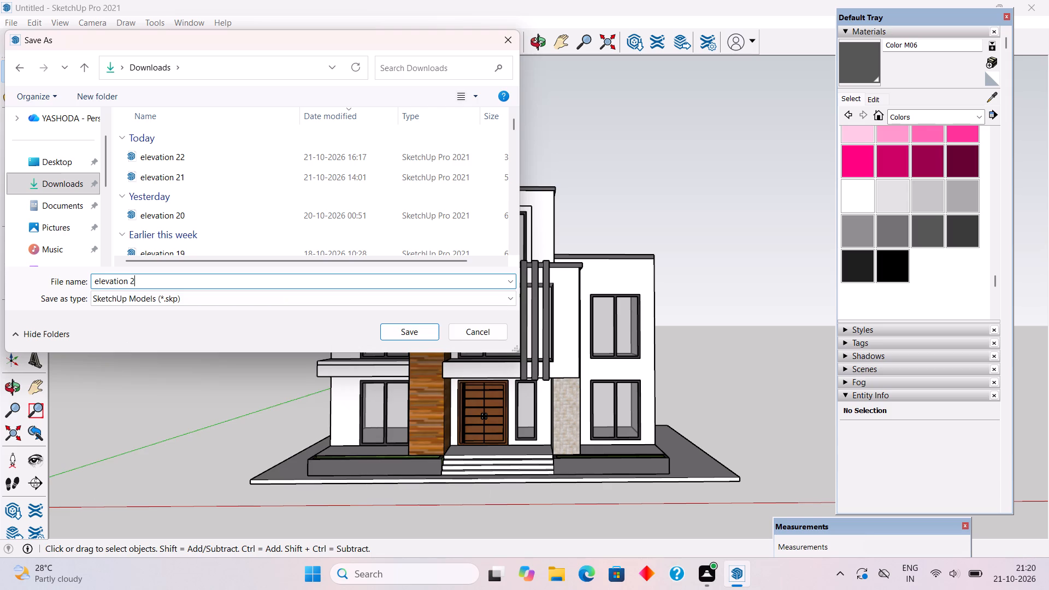
click(410, 329)
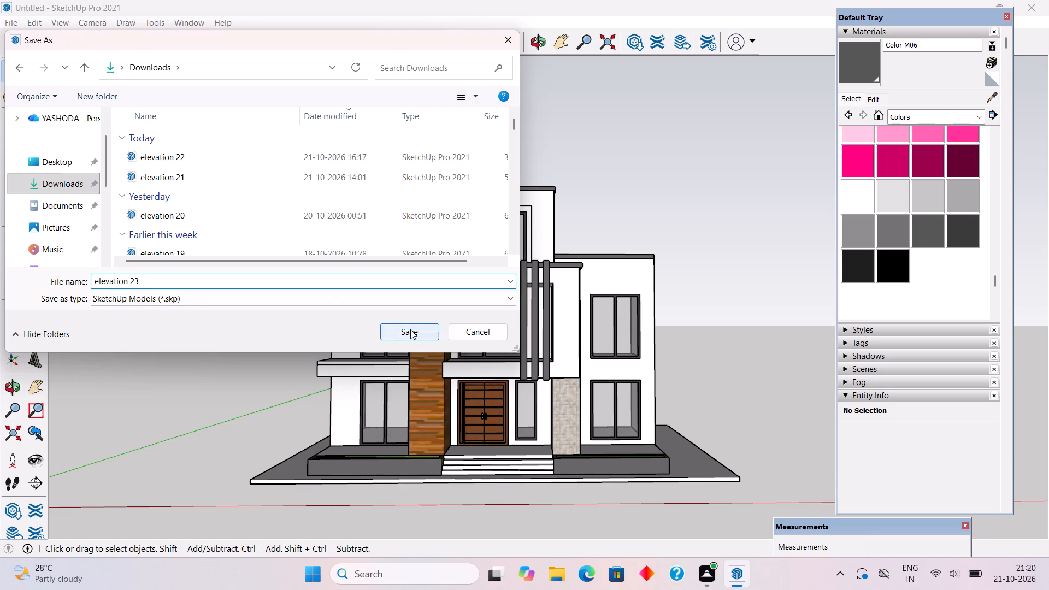